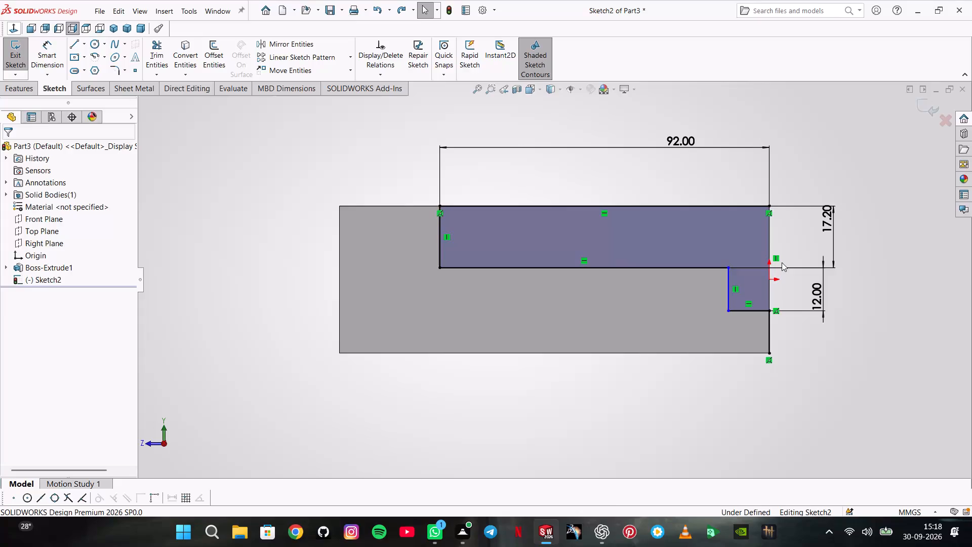
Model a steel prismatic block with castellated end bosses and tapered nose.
Undo the stepped side-face sketch, the block extrusion and the base dimensions, going back to the undimensioned center rectangle.
{"action": "key", "text": "ctrl+z"}
{"action": "key", "text": "ctrl+z"}
{"action": "key", "text": "ctrl+z"}
{"action": "key", "text": "ctrl+z"}
{"action": "key", "text": "ctrl+z"}
{"action": "key", "text": "ctrl+z"}
{"action": "key", "text": "ctrl+z"}
{"action": "key", "text": "ctrl+z"}
{"action": "key", "text": "ctrl+z"}
{"action": "key", "text": "ctrl+z"}
{"action": "key", "text": "ctrl+z"}
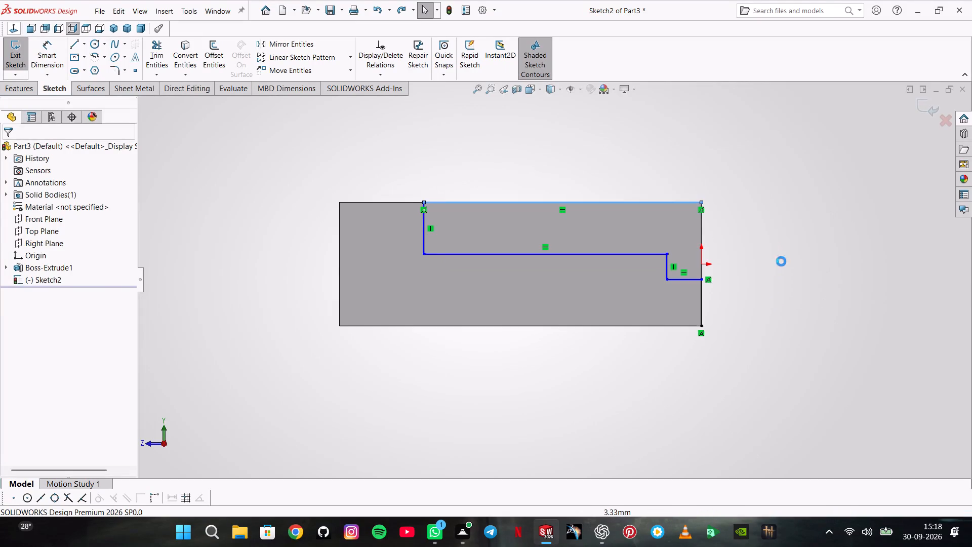
{"action": "key", "text": "ctrl+z"}
{"action": "key", "text": "ctrl+z"}
{"action": "key", "text": "ctrl+z"}
{"action": "key", "text": "ctrl+z"}
{"action": "key", "text": "ctrl+z"}
{"action": "key", "text": "ctrl+z"}
{"action": "key", "text": "ctrl+z"}
{"action": "key", "text": "ctrl+z"}
{"action": "key", "text": "ctrl+z"}
{"action": "key", "text": "ctrl+z"}
{"action": "key", "text": "ctrl+z"}
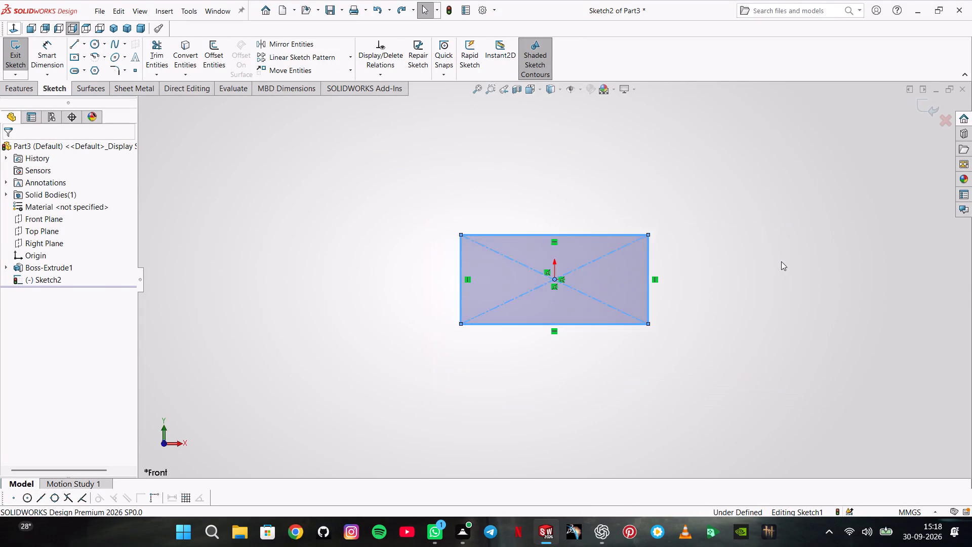
Redo the rectangle dimensions and the base extrusion until the solid block is restored without the side-face sketch.
{"action": "key", "text": "ctrl+y"}
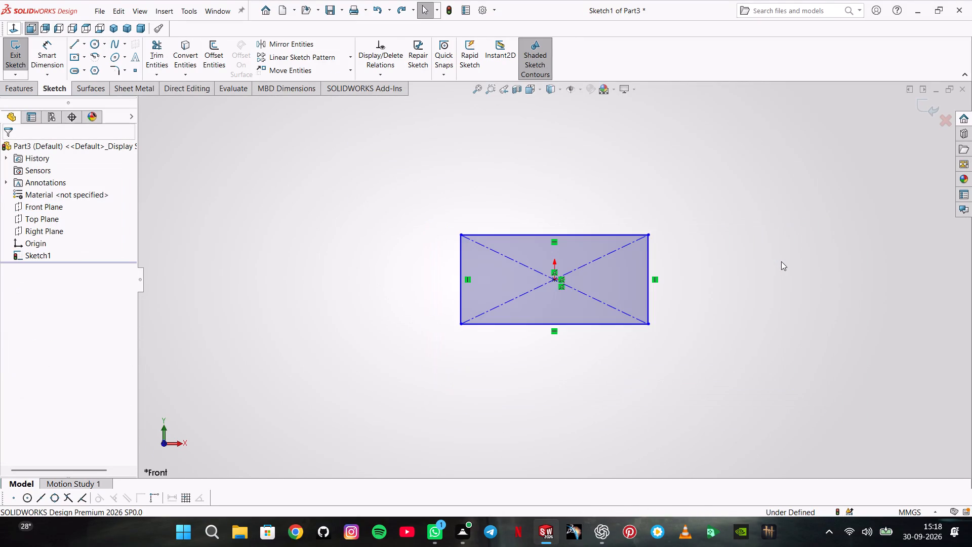
{"action": "key", "text": "ctrl+y"}
{"action": "key", "text": "ctrl+y"}
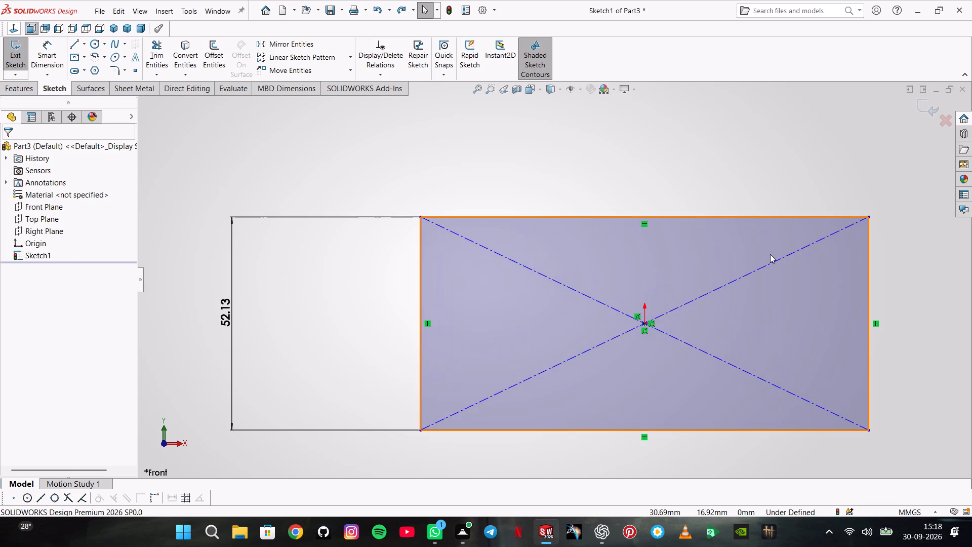
{"action": "key", "text": "ctrl+y"}
{"action": "key", "text": "ctrl+y"}
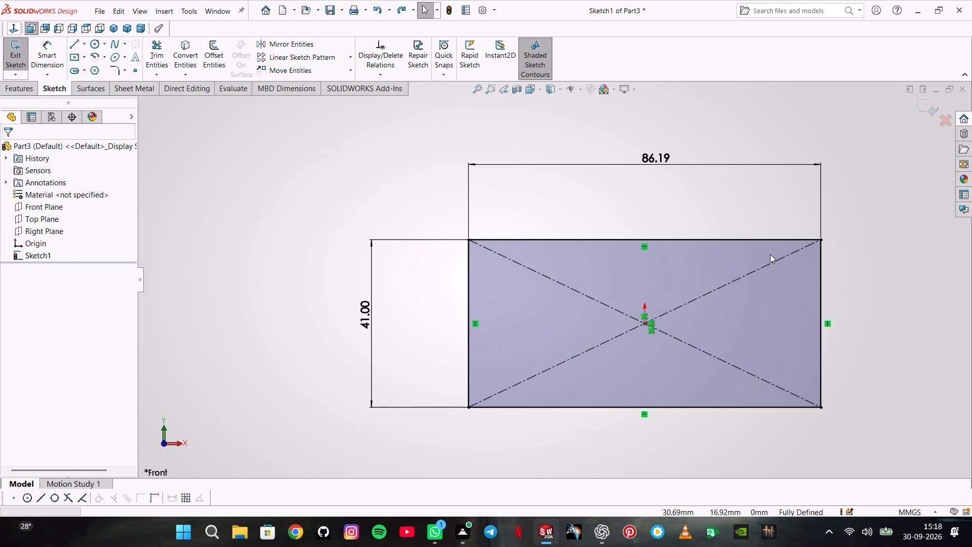
{"action": "key", "text": "ctrl+y"}
{"action": "key", "text": "ctrl+y"}
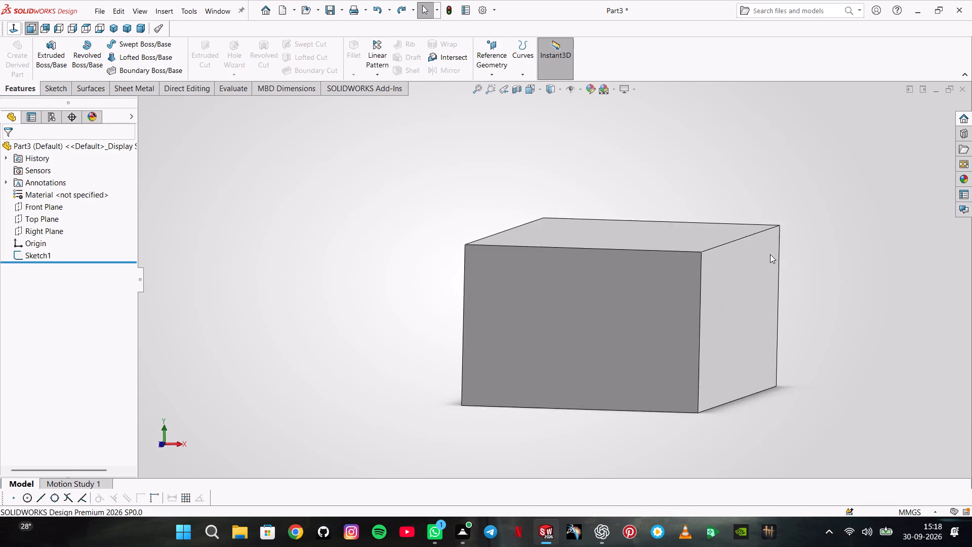
{"action": "key", "text": "ctrl+y"}
{"action": "key", "text": "ctrl+y"}
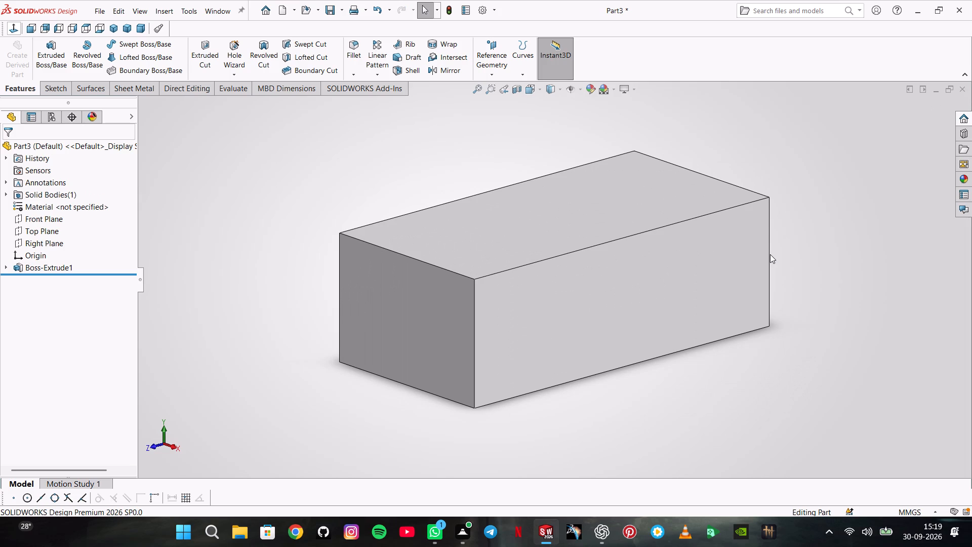
{"action": "key", "text": "ctrl+y"}
{"action": "key", "text": "ctrl+y"}
{"action": "key", "text": "ctrl+y"}
{"action": "key", "text": "ctrl+y"}
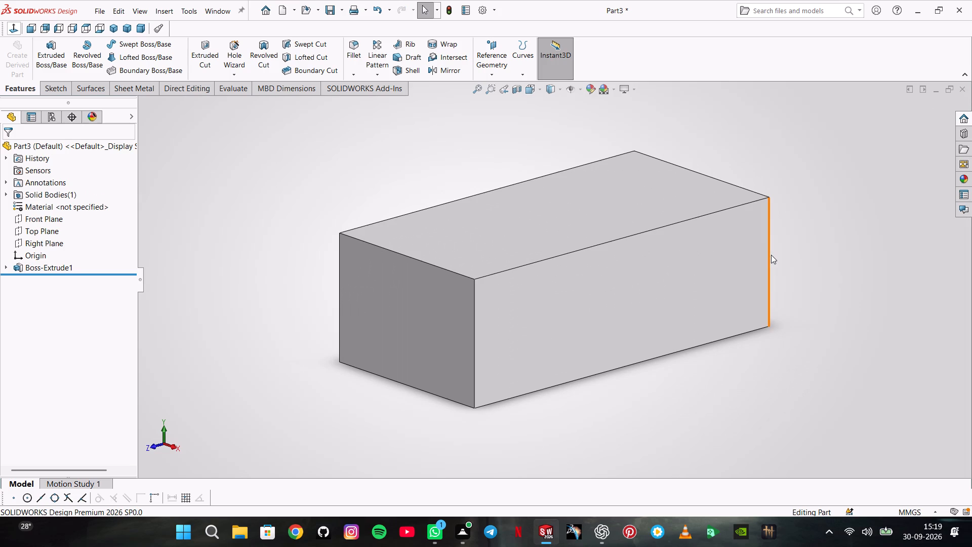
On the block's long side face, sketch a closed stepped profile along the top edge, with treads about 76 mm and 20 mm long.
{"action": "left_click", "coordinate": [761, 257]}
{"action": "left_click", "coordinate": [811, 229]}
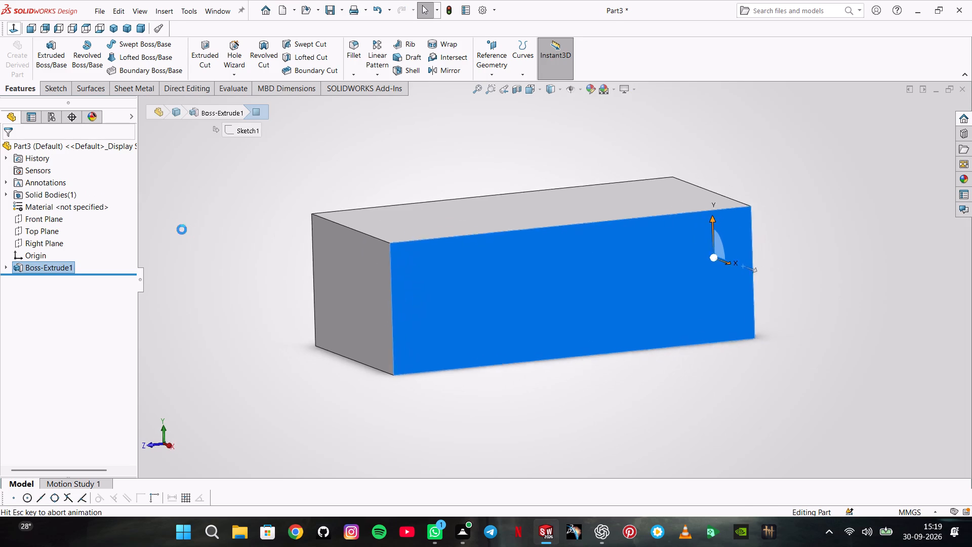
{"action": "left_click", "coordinate": [74, 46]}
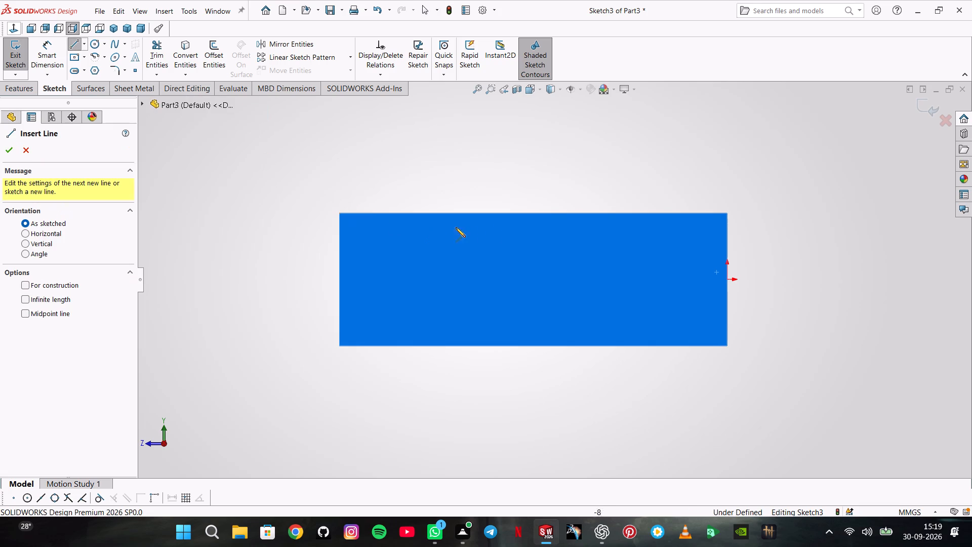
{"action": "left_click", "coordinate": [728, 347]}
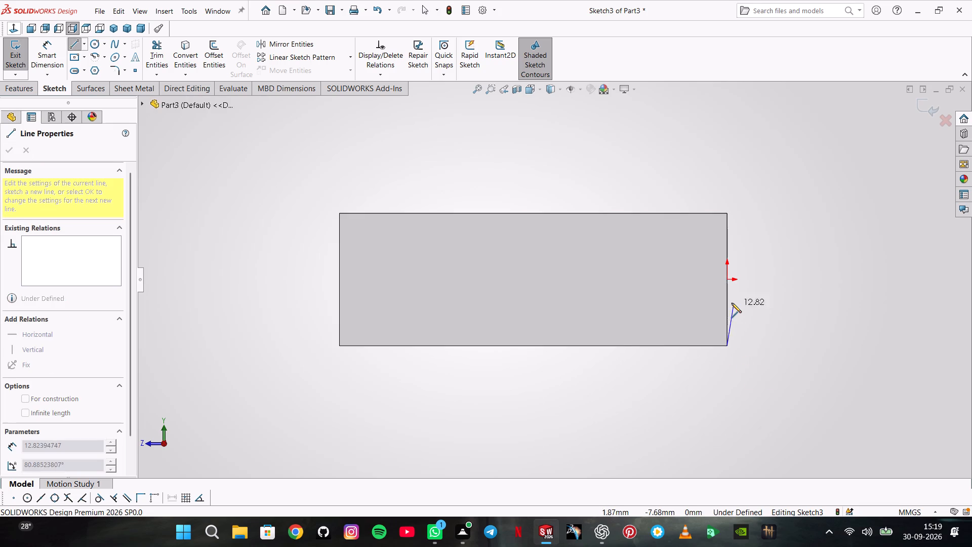
{"action": "left_click", "coordinate": [725, 293]}
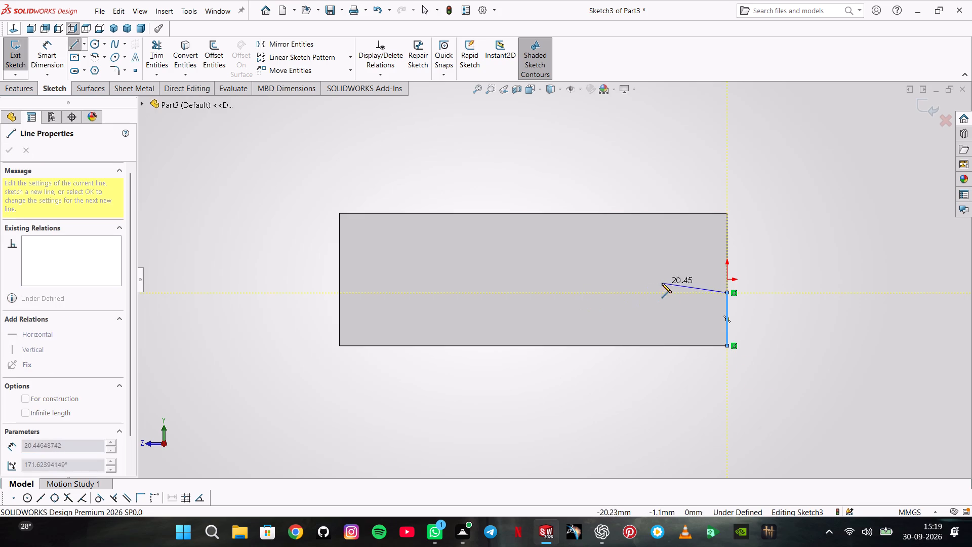
{"action": "left_click", "coordinate": [663, 292]}
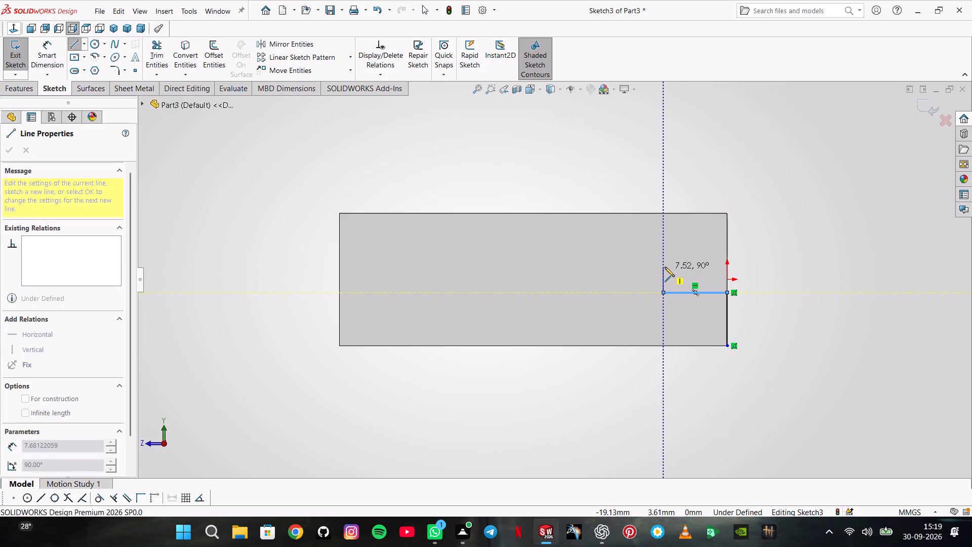
{"action": "left_click", "coordinate": [665, 267]}
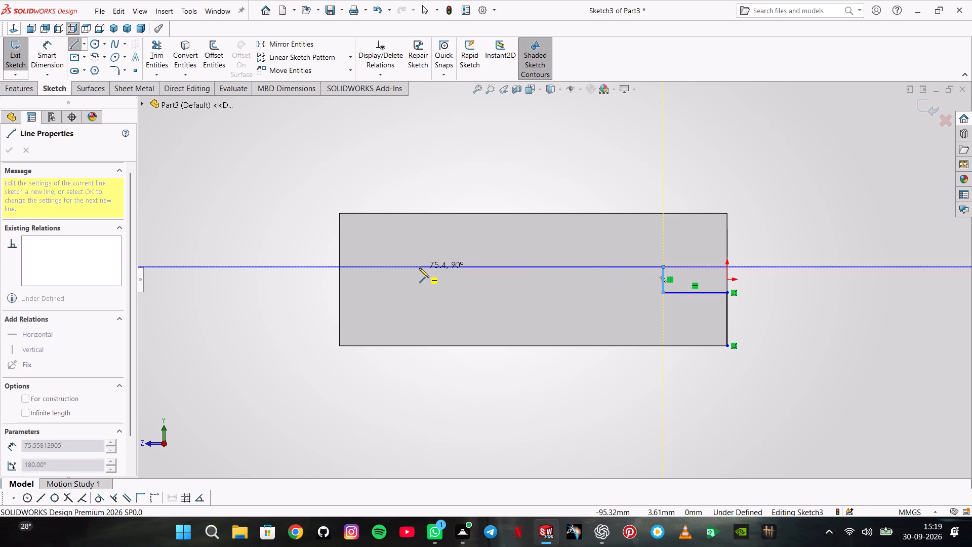
{"action": "left_click", "coordinate": [419, 268]}
{"action": "left_click", "coordinate": [422, 214]}
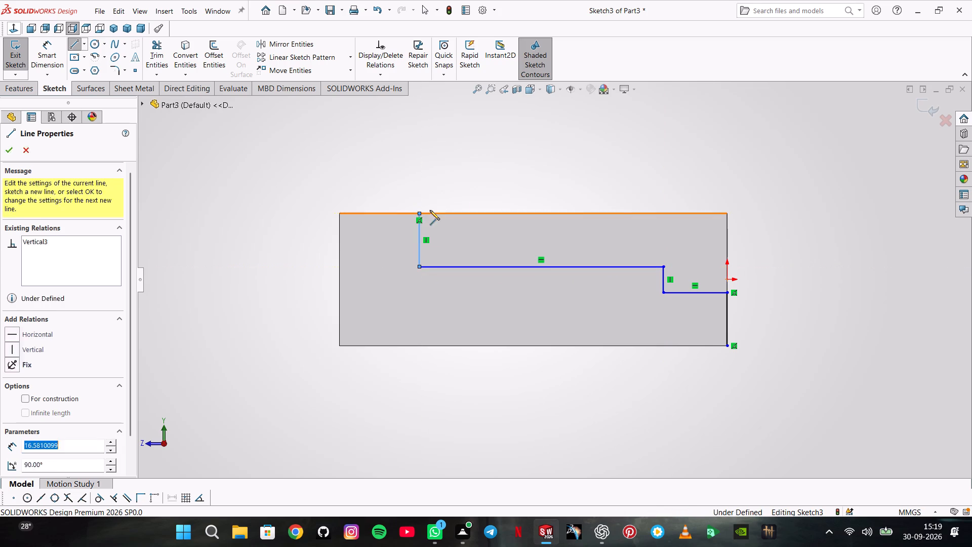
{"action": "left_click", "coordinate": [727, 211]}
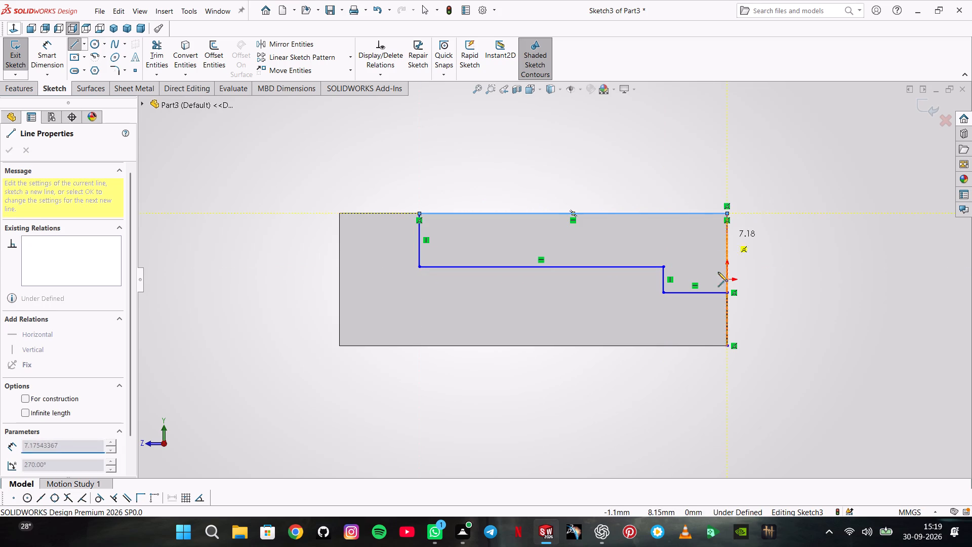
{"action": "left_click", "coordinate": [730, 293]}
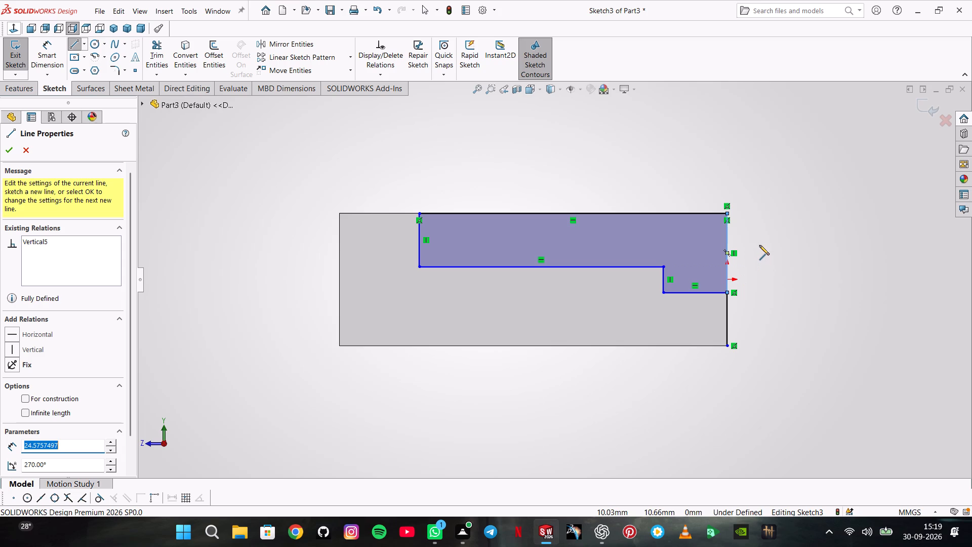
Dimension the distance from the profile's long lower line to the block's bottom edge as 29 mm.
{"action": "left_click", "coordinate": [34, 58]}
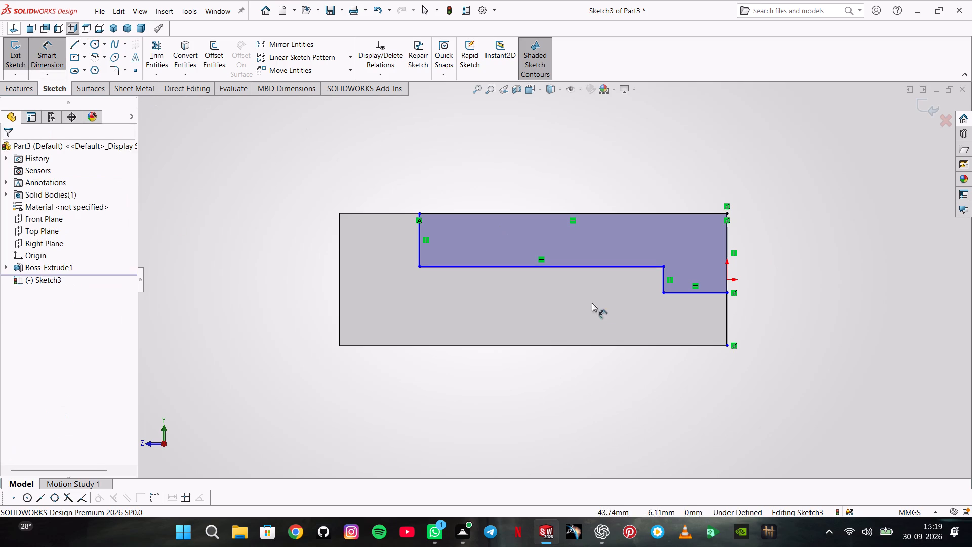
{"action": "left_click", "coordinate": [651, 267]}
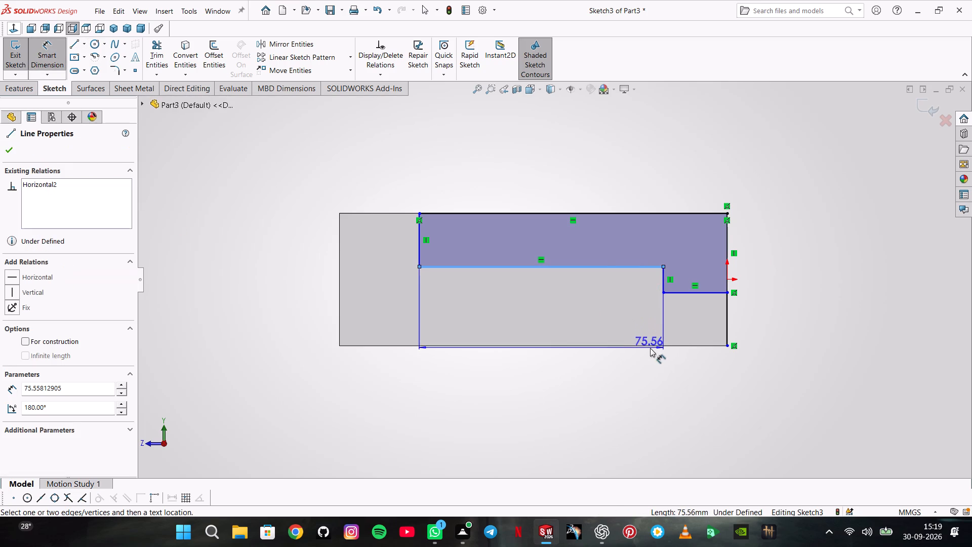
{"action": "left_click", "coordinate": [656, 345]}
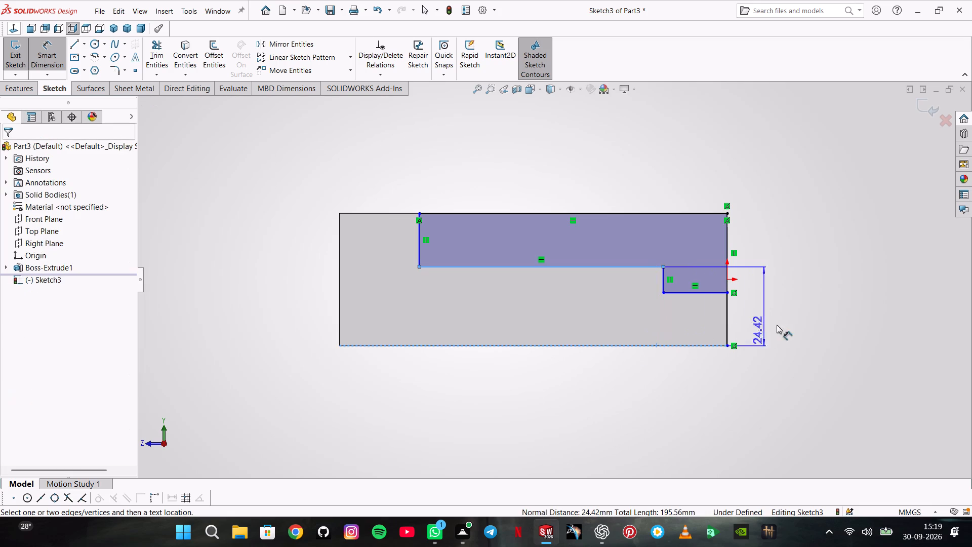
{"action": "left_click", "coordinate": [787, 305]}
{"action": "type", "text": "29"}
{"action": "key", "text": "Return"}
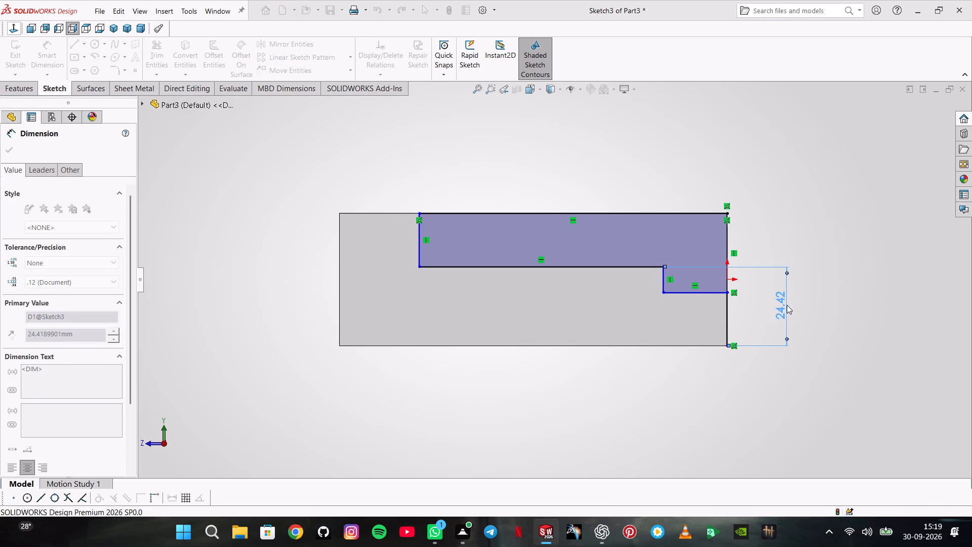
Dimension the vertical distance between the profile's short lower line and its long horizontal line as 12 mm.
{"action": "scroll", "coordinate": [787, 304], "scroll_direction": "up", "scroll_amount": 1}
{"action": "left_click", "coordinate": [683, 277]}
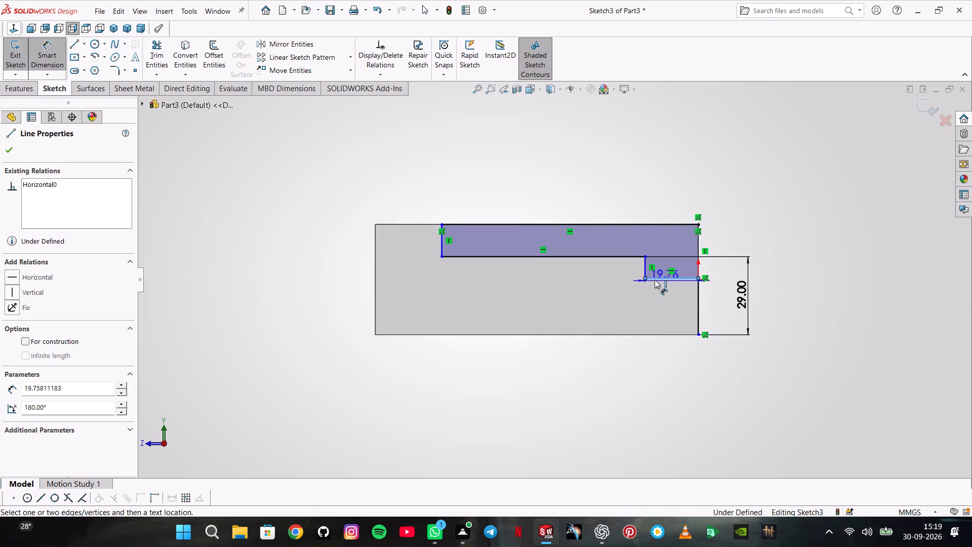
{"action": "left_click", "coordinate": [633, 256]}
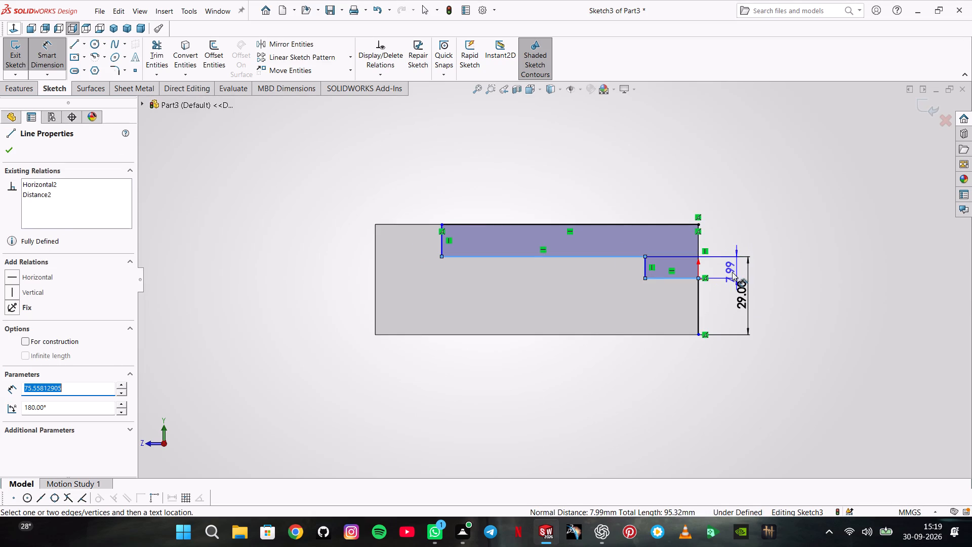
{"action": "left_click", "coordinate": [727, 267]}
{"action": "key", "text": "1"}
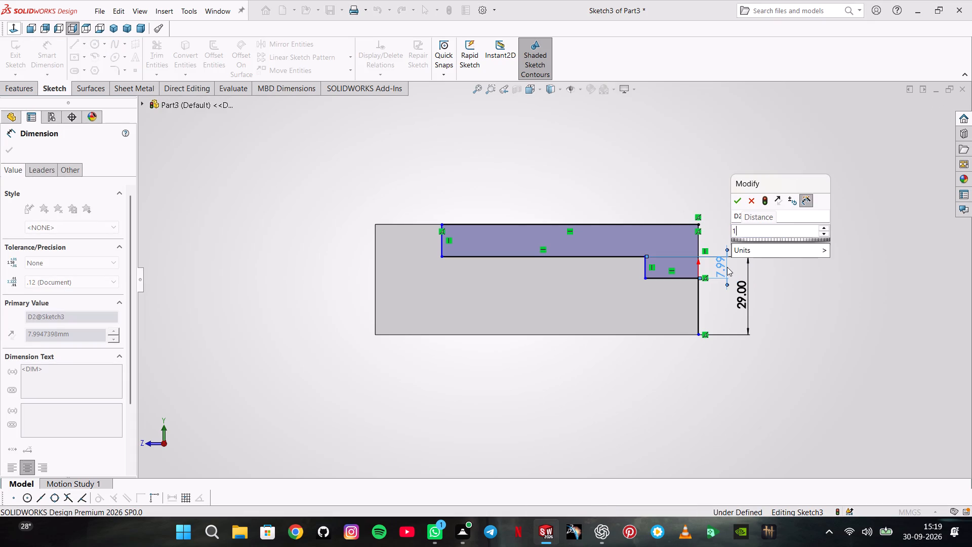
{"action": "key", "text": "2"}
{"action": "key", "text": "Return"}
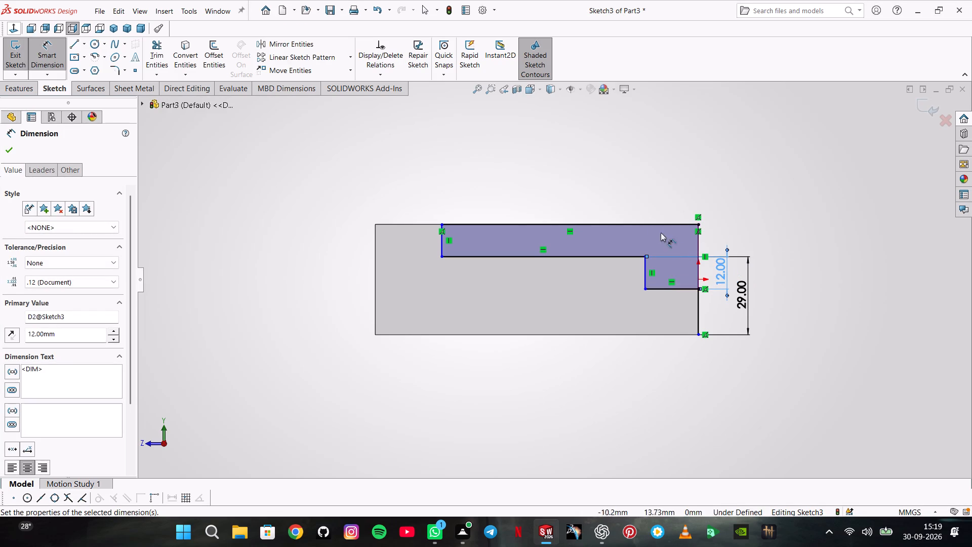
Add a driven dimension between the profile's top line and its long lower line.
{"action": "left_click", "coordinate": [657, 224]}
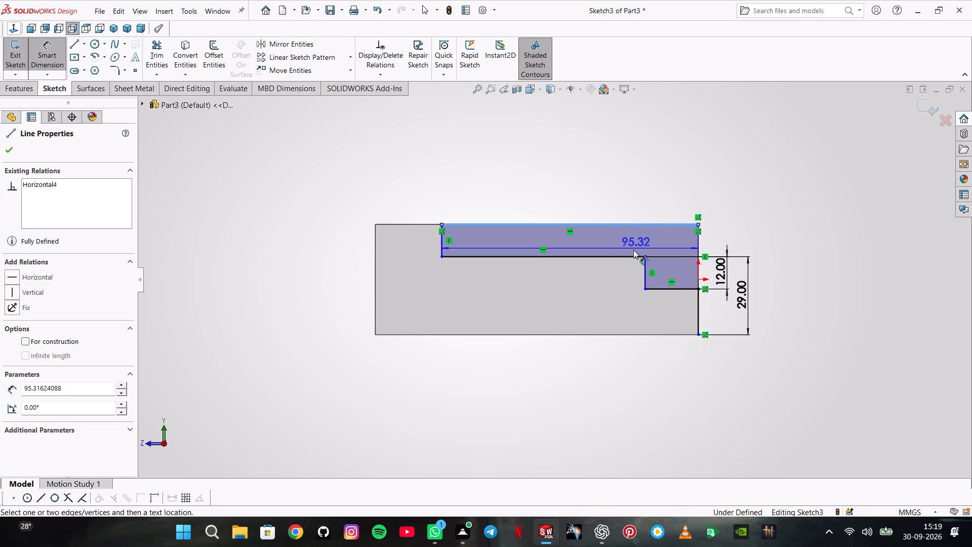
{"action": "left_click", "coordinate": [631, 257]}
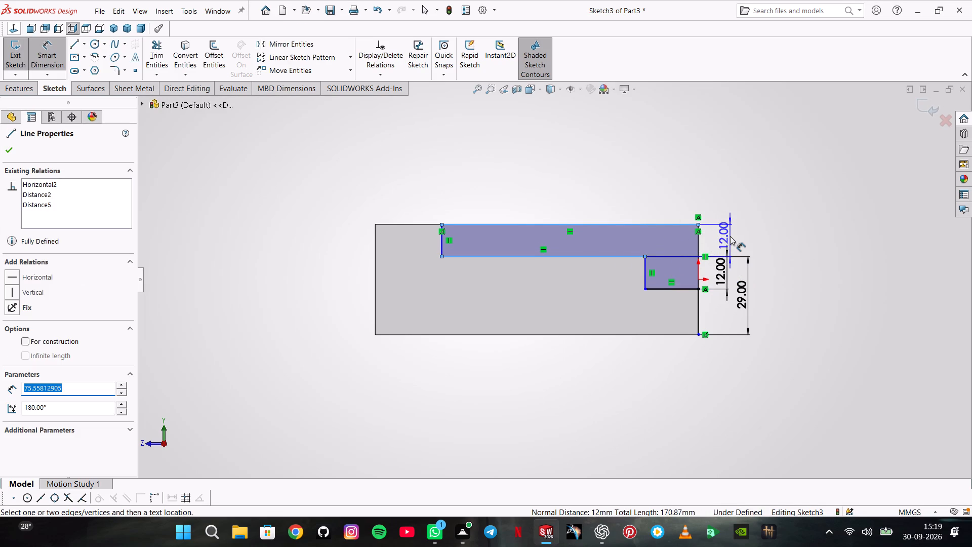
{"action": "left_click", "coordinate": [730, 236]}
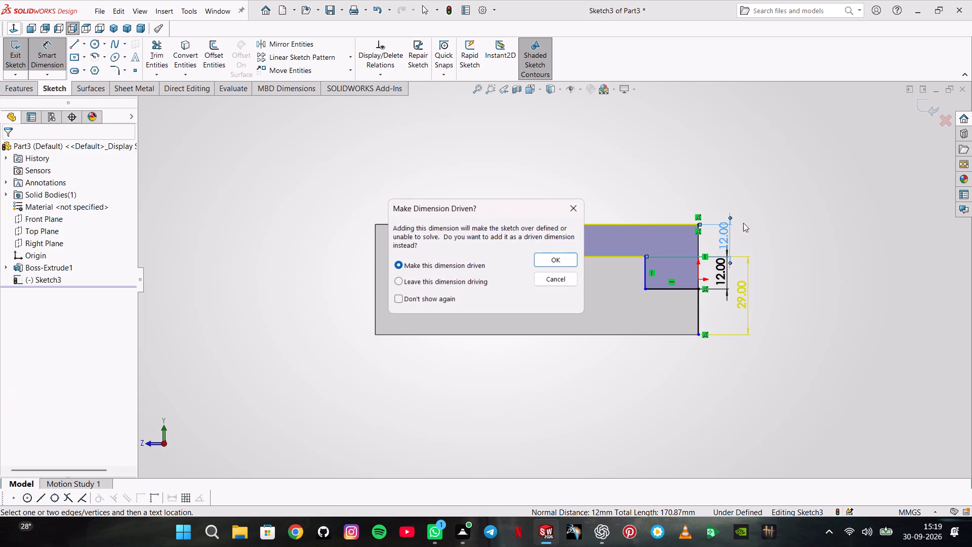
{"action": "left_click", "coordinate": [574, 258]}
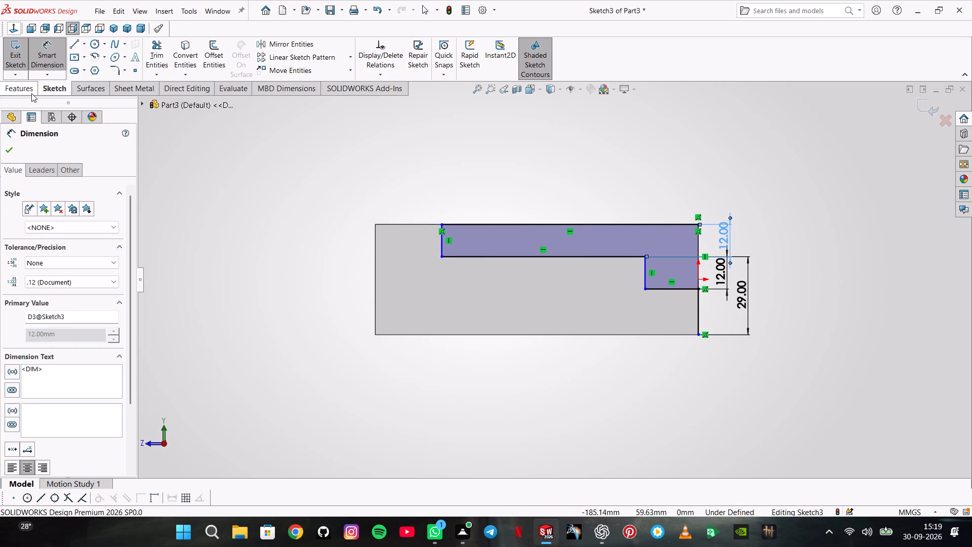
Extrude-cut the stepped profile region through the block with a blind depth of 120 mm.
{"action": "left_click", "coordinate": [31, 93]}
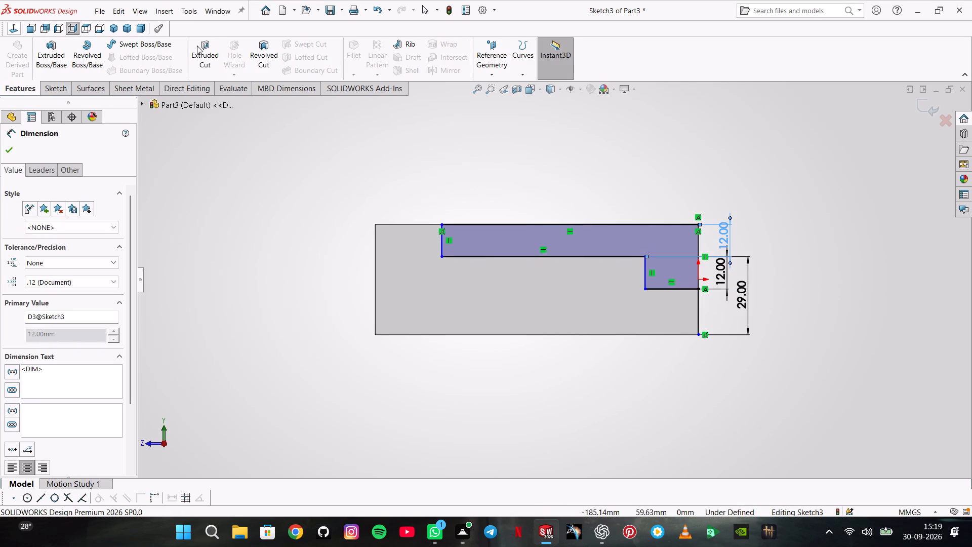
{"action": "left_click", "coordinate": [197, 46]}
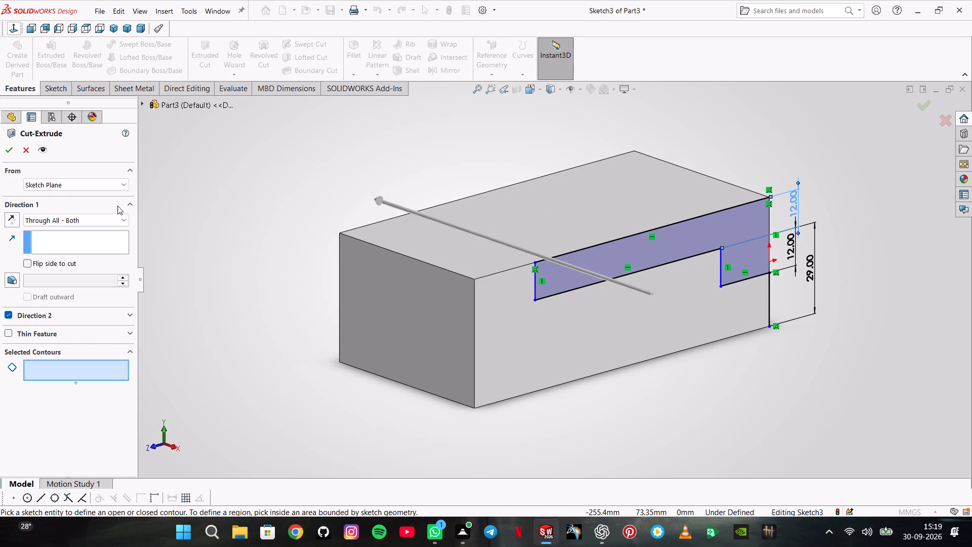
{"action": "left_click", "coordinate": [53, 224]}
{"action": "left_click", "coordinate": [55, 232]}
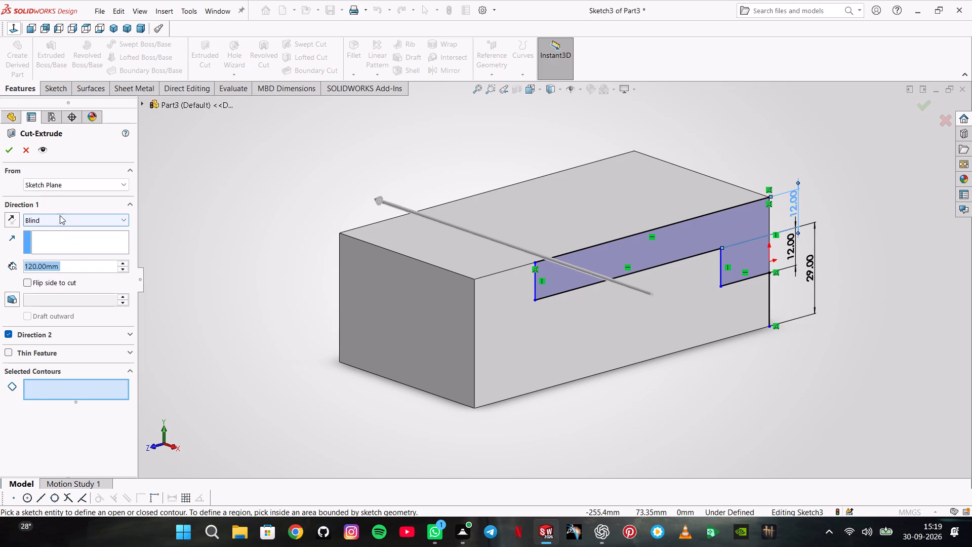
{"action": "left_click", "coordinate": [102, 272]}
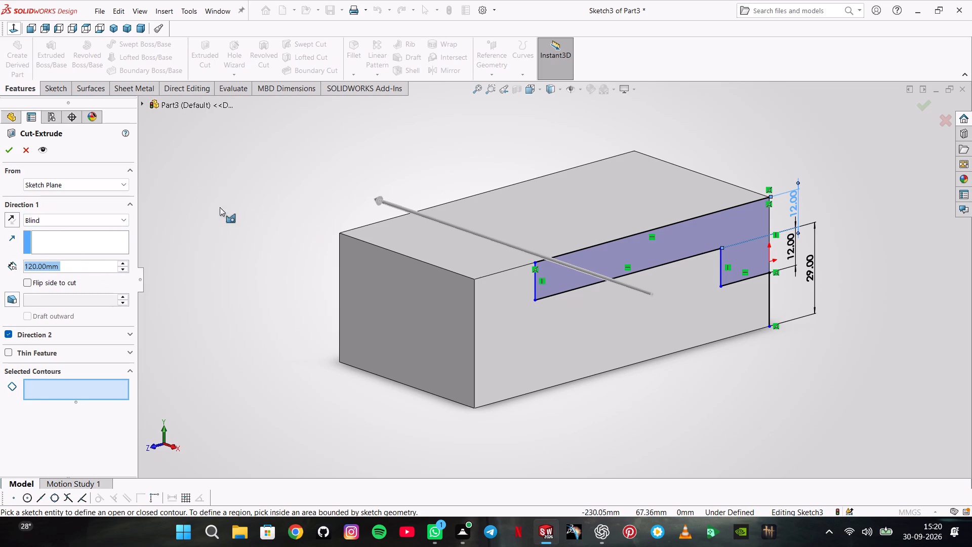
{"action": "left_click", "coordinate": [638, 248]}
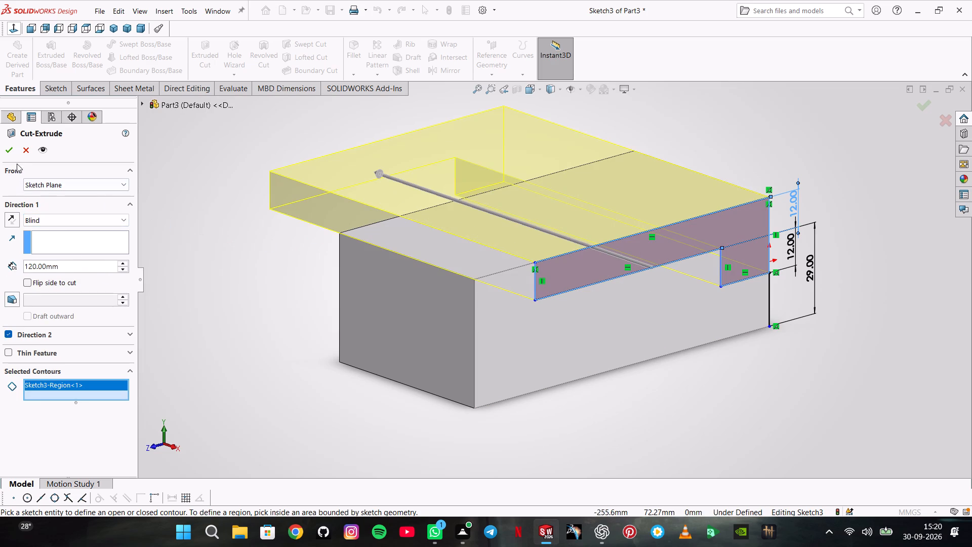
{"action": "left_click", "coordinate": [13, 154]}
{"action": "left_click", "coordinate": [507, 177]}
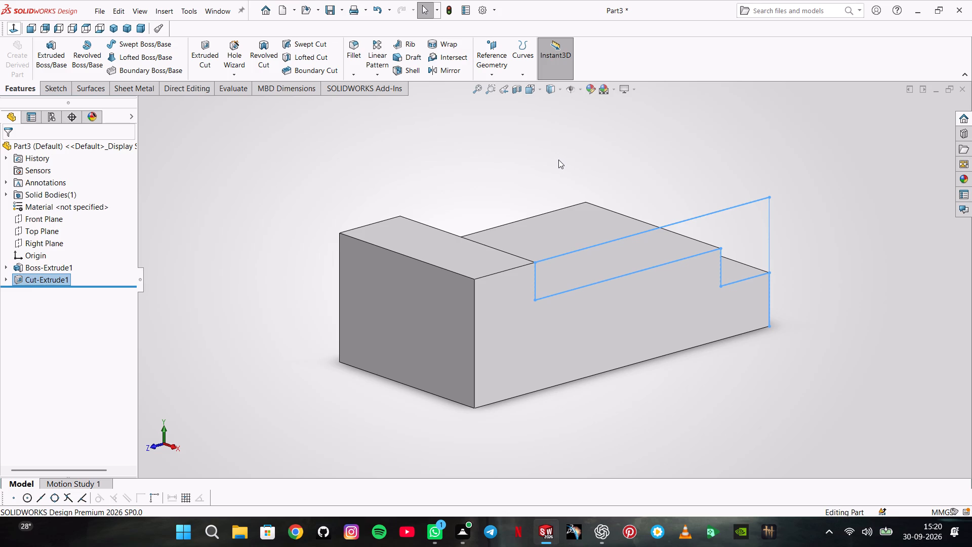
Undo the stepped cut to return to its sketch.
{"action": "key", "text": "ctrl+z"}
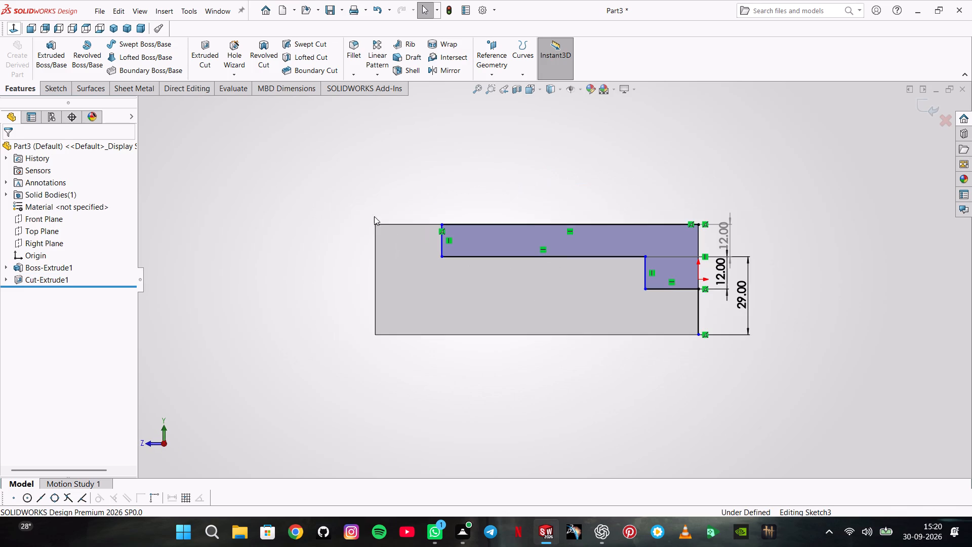
Dimension the distance from the block's far vertical edge to the profile's tall-end vertical line as 28 mm and exit the sketch.
{"action": "left_click", "coordinate": [36, 57]}
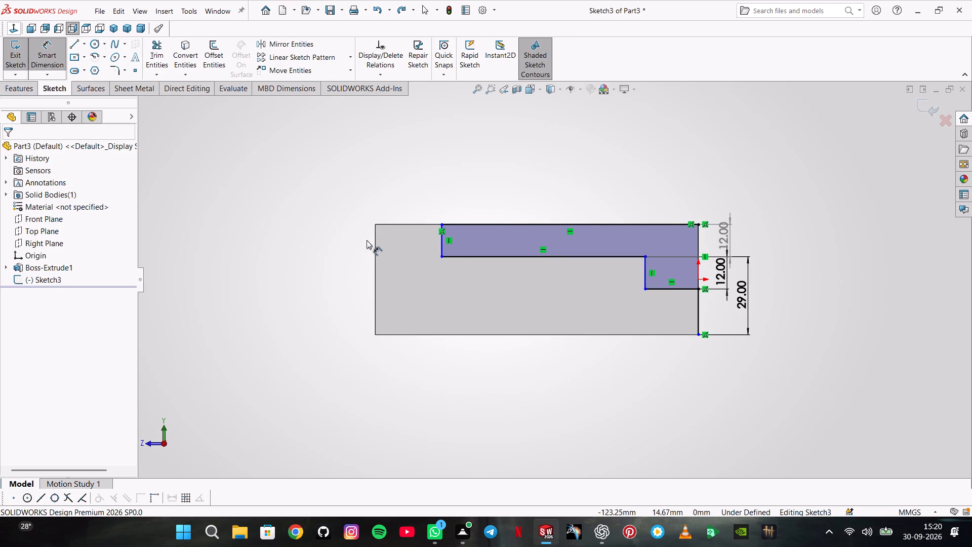
{"action": "left_click", "coordinate": [376, 238]}
{"action": "left_click", "coordinate": [443, 243]}
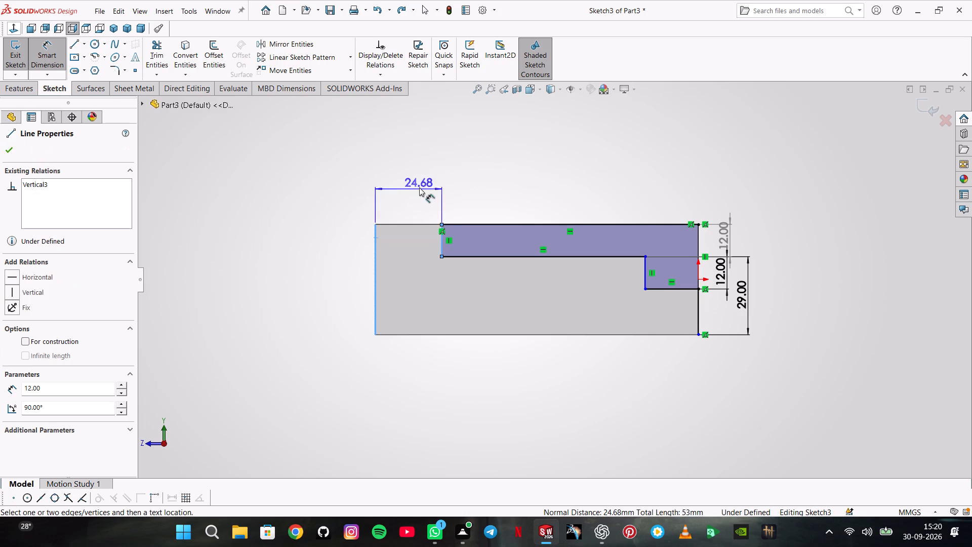
{"action": "left_click", "coordinate": [408, 145]}
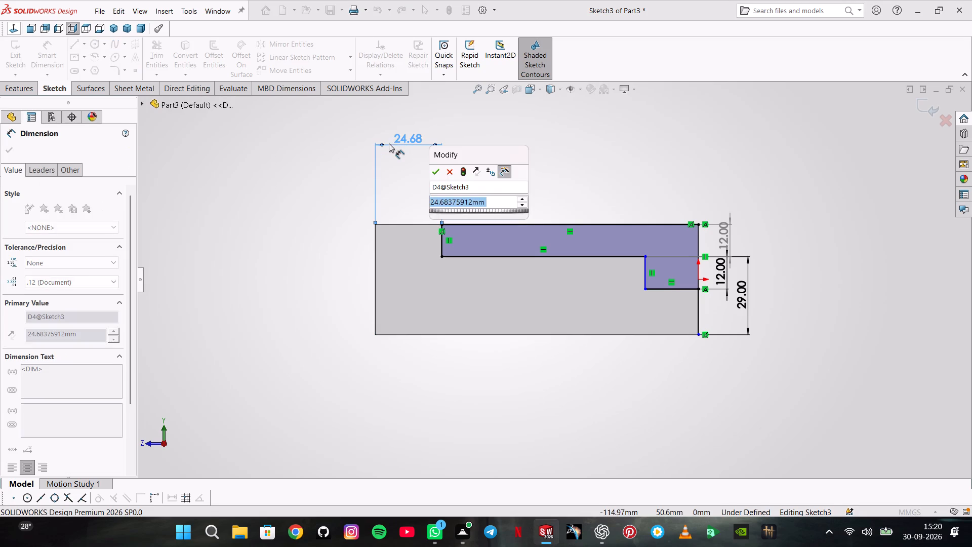
{"action": "type", "text": "28"}
{"action": "key", "text": "Return"}
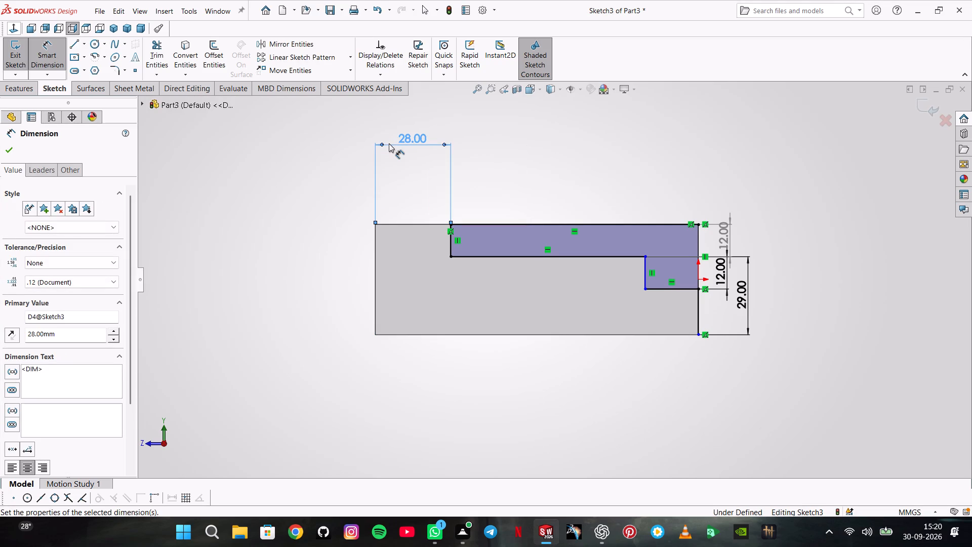
{"action": "left_click", "coordinate": [11, 149]}
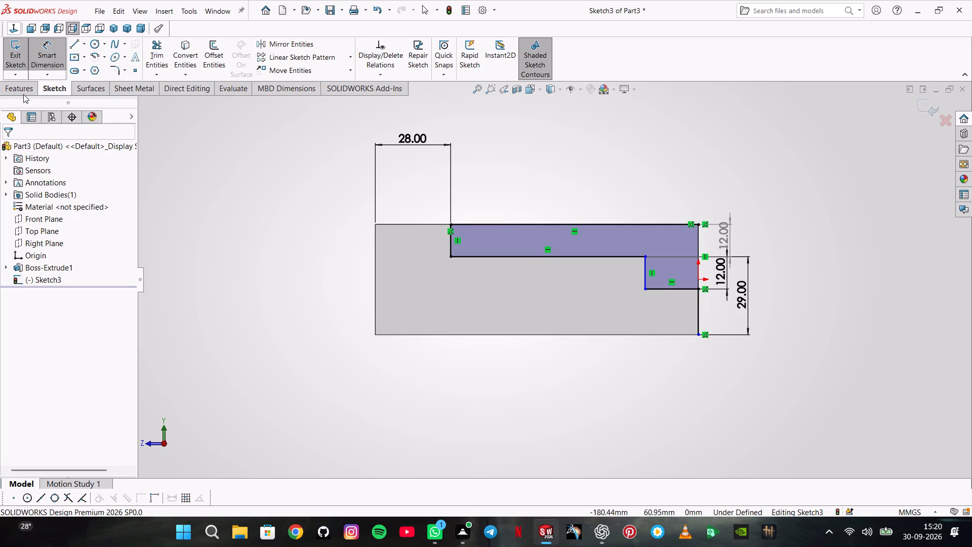
{"action": "left_click", "coordinate": [21, 54]}
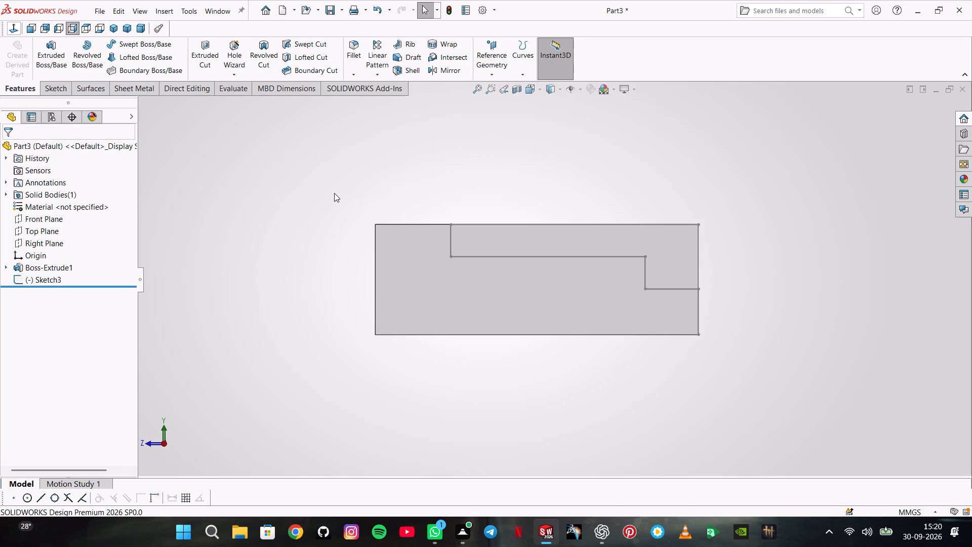
Reopen the stepped profile sketch and extrude-cut its region into the block with a blind depth of 120 mm.
{"action": "middle_click_drag", "start_coordinate": [334, 192], "coordinate": [360, 251]}
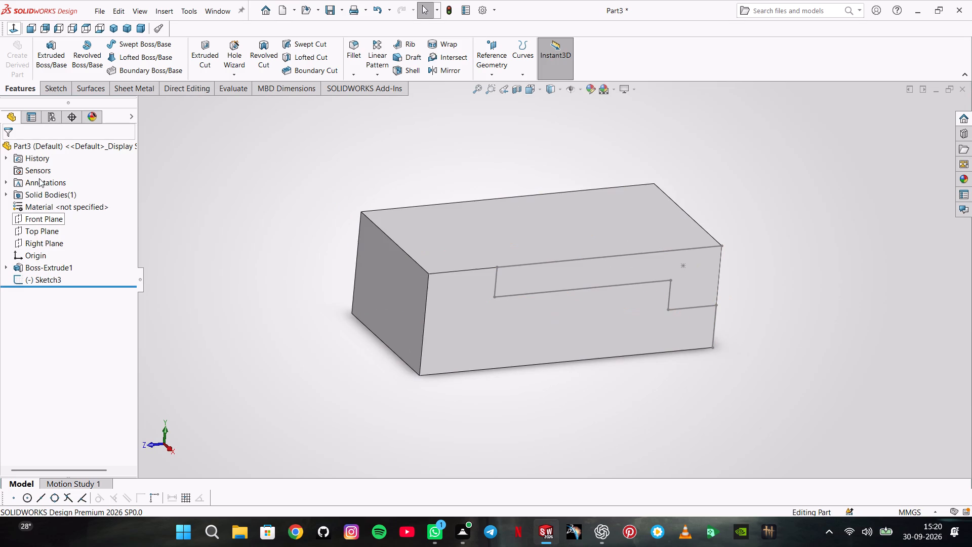
{"action": "left_click", "coordinate": [57, 87]}
{"action": "left_click", "coordinate": [37, 89]}
{"action": "left_click", "coordinate": [48, 281]}
{"action": "left_click", "coordinate": [64, 251]}
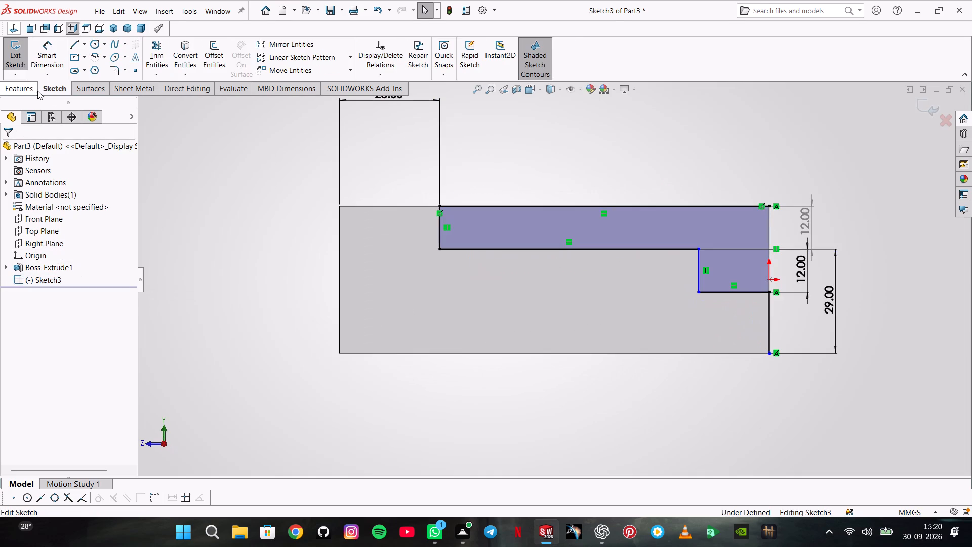
{"action": "left_click", "coordinate": [31, 89]}
{"action": "left_click", "coordinate": [61, 57]}
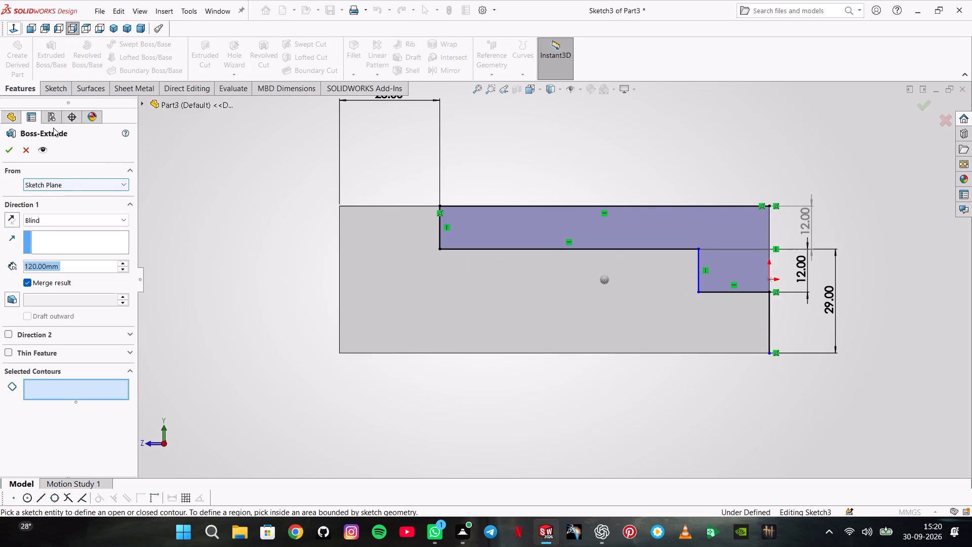
{"action": "left_click", "coordinate": [30, 146]}
{"action": "left_click", "coordinate": [207, 67]}
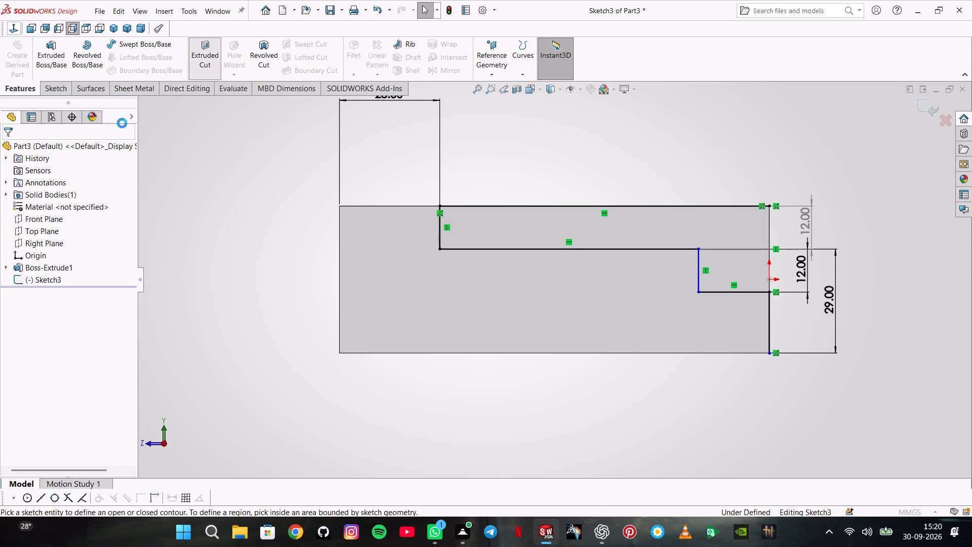
{"action": "left_click", "coordinate": [487, 233]}
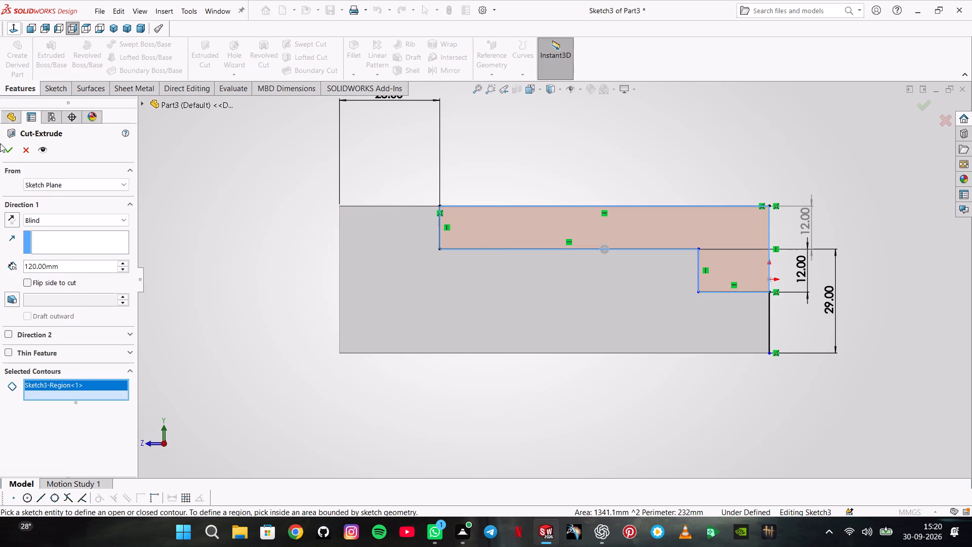
{"action": "left_click", "coordinate": [4, 148]}
{"action": "middle_click_drag", "start_coordinate": [262, 172], "coordinate": [294, 208]}
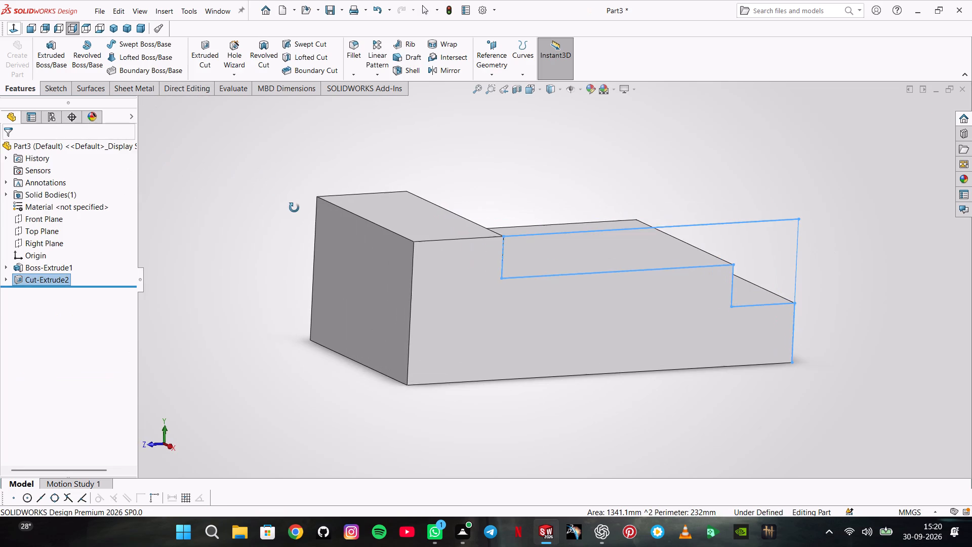
{"action": "middle_click_drag", "start_coordinate": [294, 208], "coordinate": [295, 209]}
{"action": "left_click", "coordinate": [296, 206]}
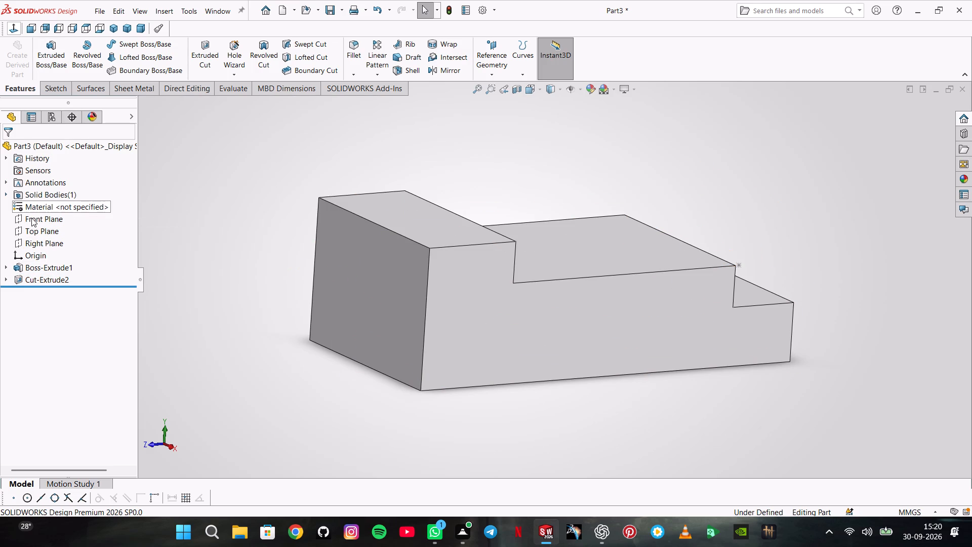
On the Top Plane, sketch a corner rectangle about 36 by 6 mm starting on the outer edge of the block's tall end.
{"action": "left_click", "coordinate": [40, 231]}
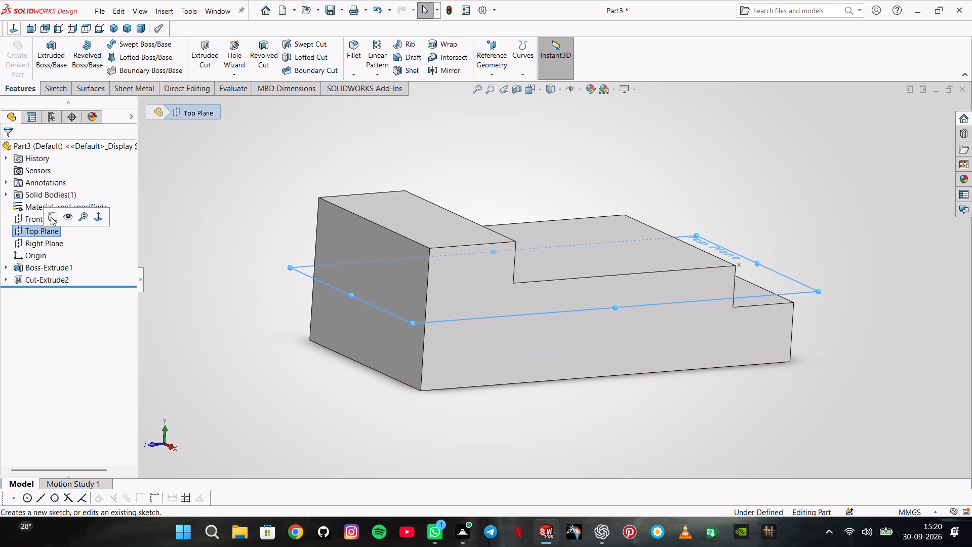
{"action": "left_click", "coordinate": [51, 217]}
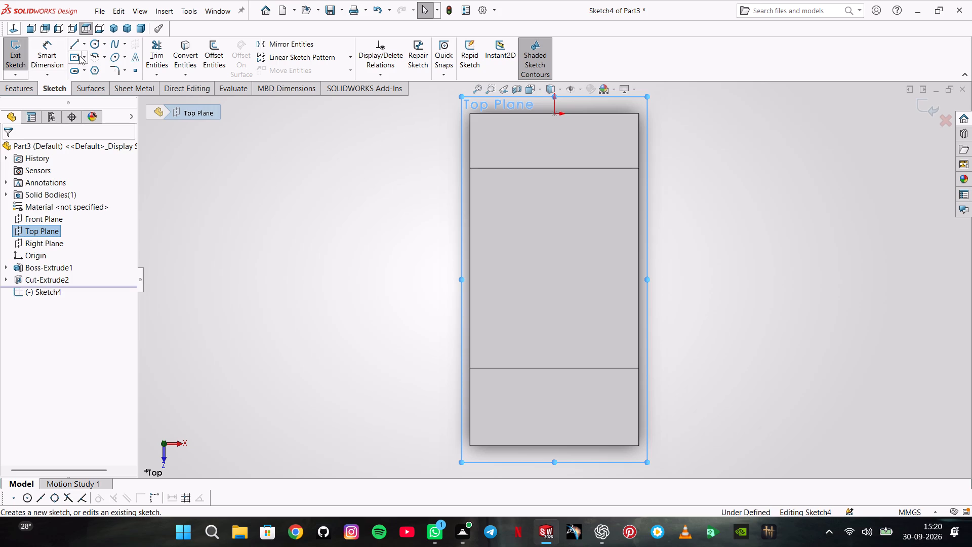
{"action": "left_click", "coordinate": [85, 57]}
{"action": "left_click", "coordinate": [86, 75]}
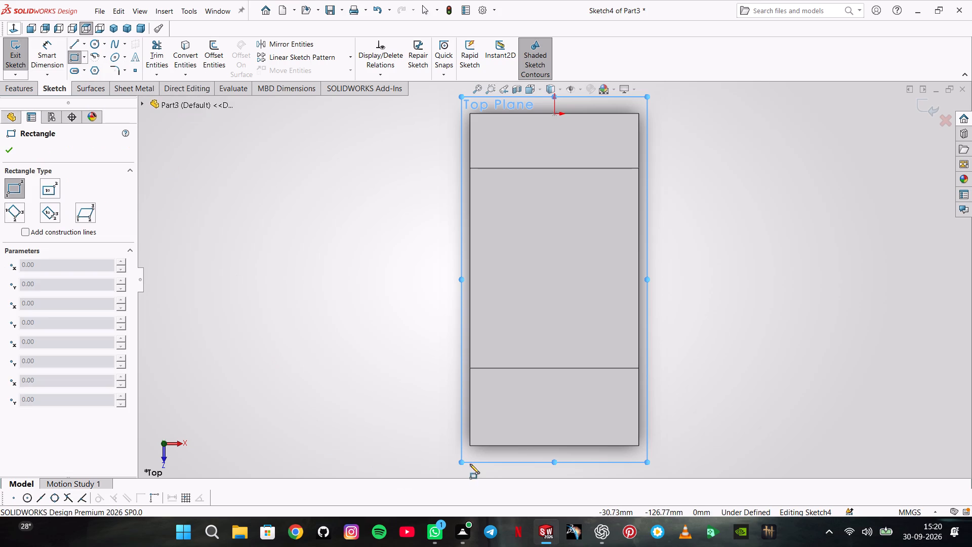
{"action": "left_click", "coordinate": [509, 445]}
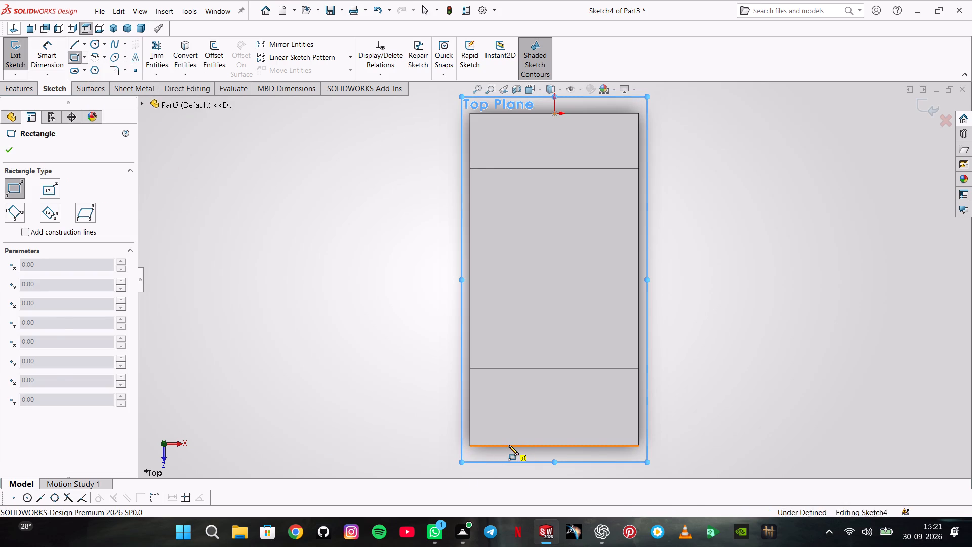
{"action": "left_click", "coordinate": [607, 429]}
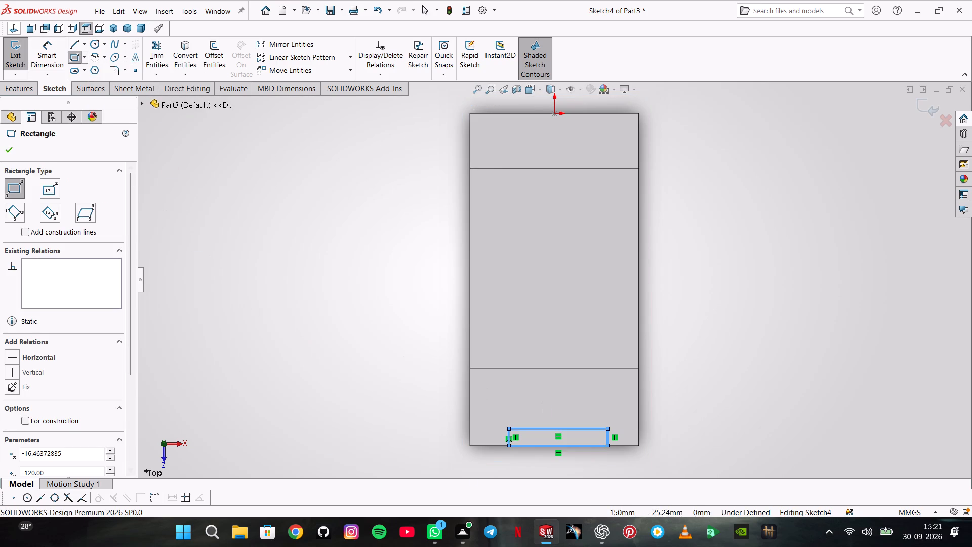
Dimension the rectangle's short side as 10 mm.
{"action": "left_click", "coordinate": [44, 57]}
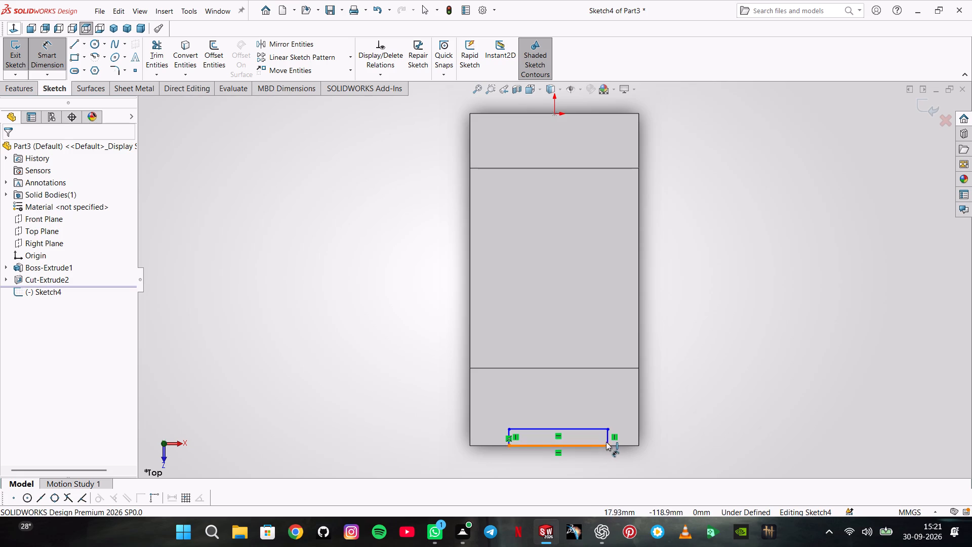
{"action": "left_click", "coordinate": [607, 440]}
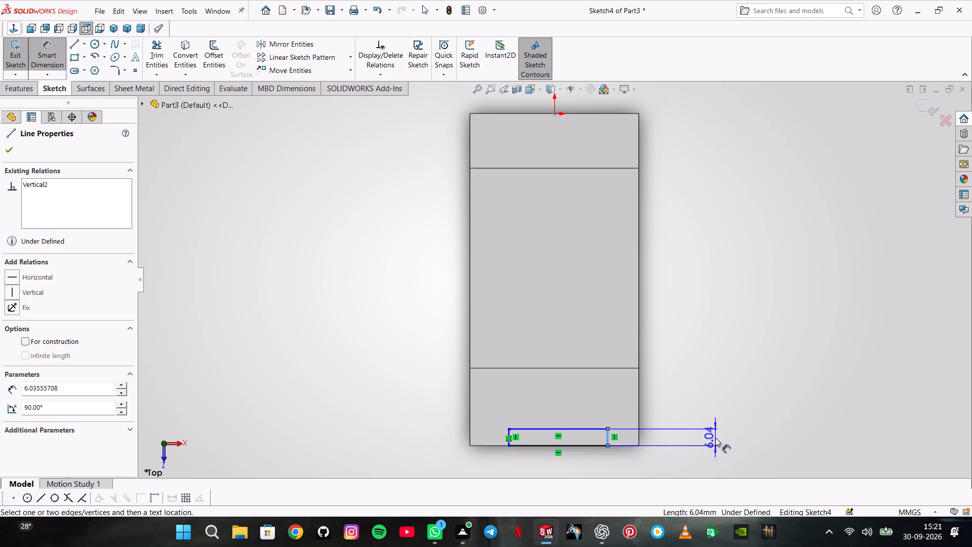
{"action": "left_click", "coordinate": [715, 438]}
{"action": "type", "text": "10"}
{"action": "key", "text": "Return"}
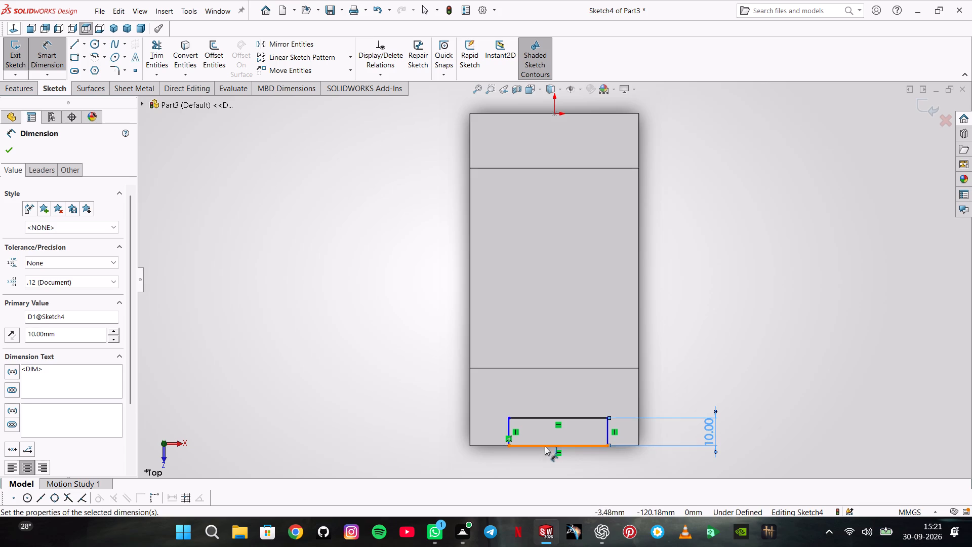
Dimension the rectangle's long side on the block edge as 38 mm.
{"action": "left_click", "coordinate": [545, 446]}
{"action": "scroll", "coordinate": [544, 470], "scroll_direction": "up", "scroll_amount": 2}
{"action": "left_click", "coordinate": [544, 445]}
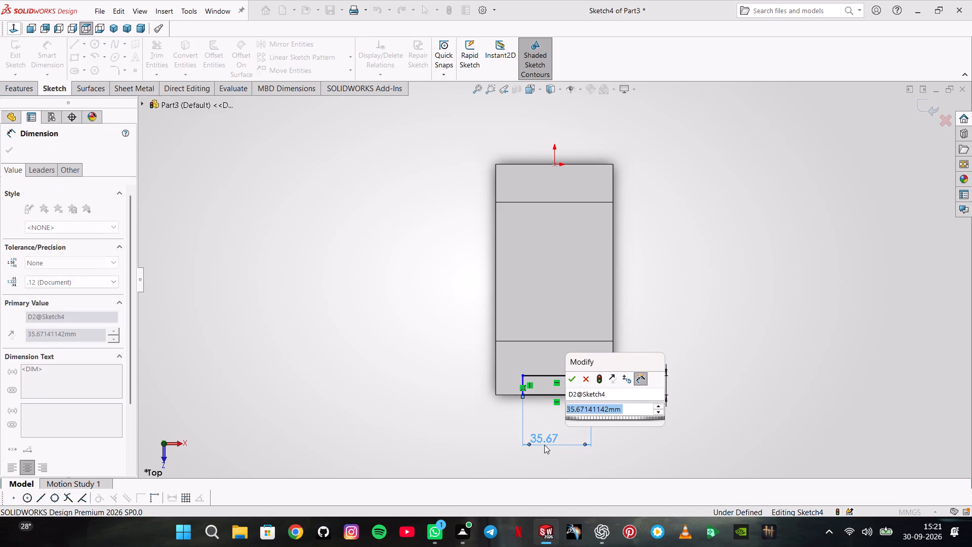
{"action": "type", "text": "38"}
{"action": "key", "text": "Return"}
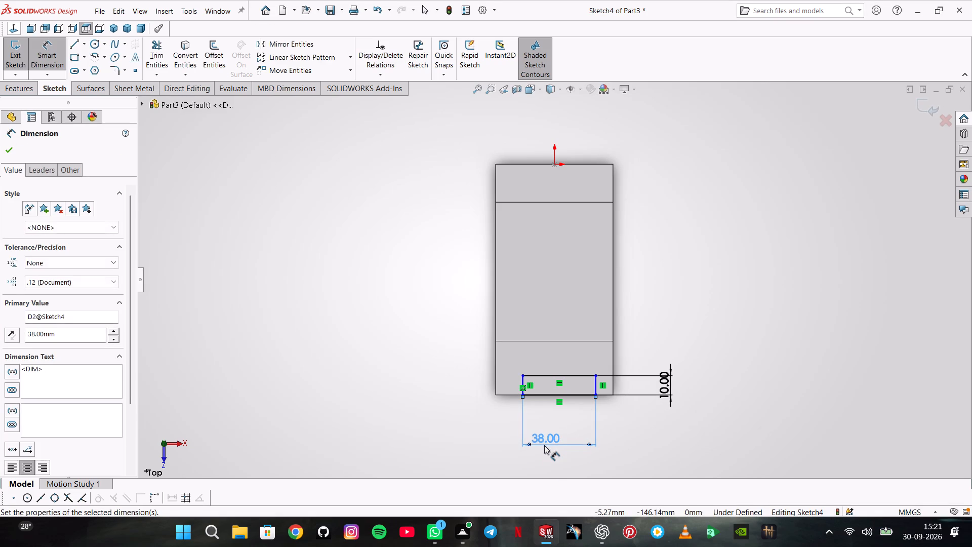
Add a driven dimension from the midpoint of the rectangle's line on the block edge to its adjacent short side.
{"action": "left_click", "coordinate": [558, 394]}
{"action": "left_click", "coordinate": [597, 385]}
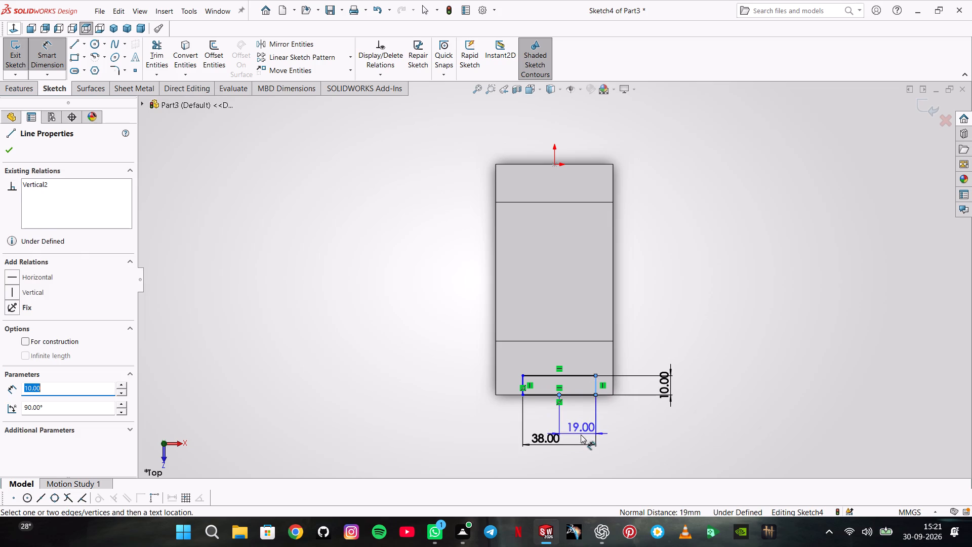
{"action": "left_click", "coordinate": [573, 423]}
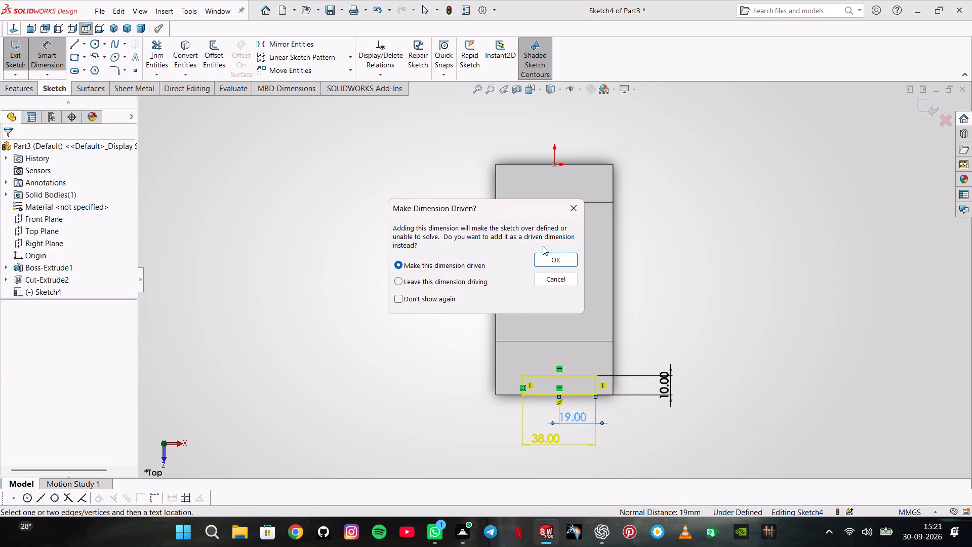
{"action": "left_click", "coordinate": [559, 261]}
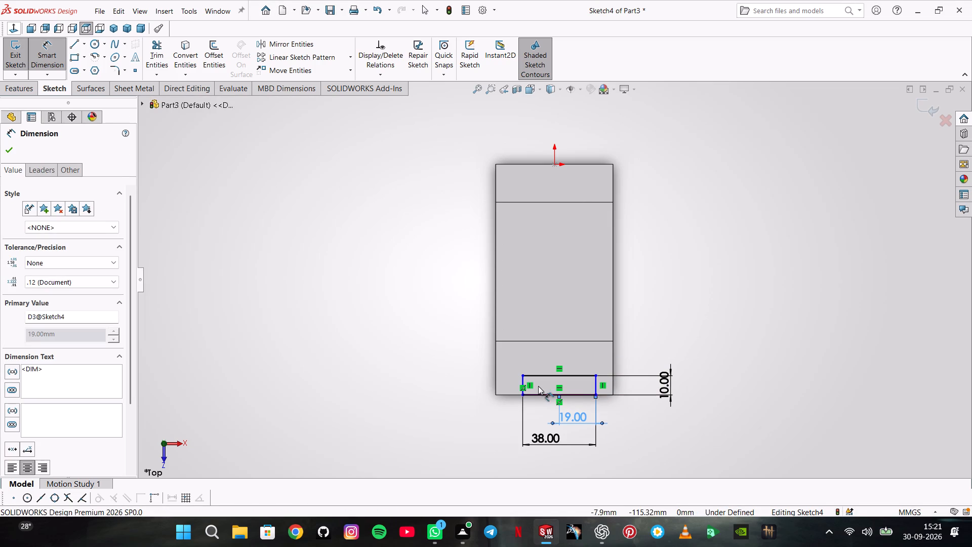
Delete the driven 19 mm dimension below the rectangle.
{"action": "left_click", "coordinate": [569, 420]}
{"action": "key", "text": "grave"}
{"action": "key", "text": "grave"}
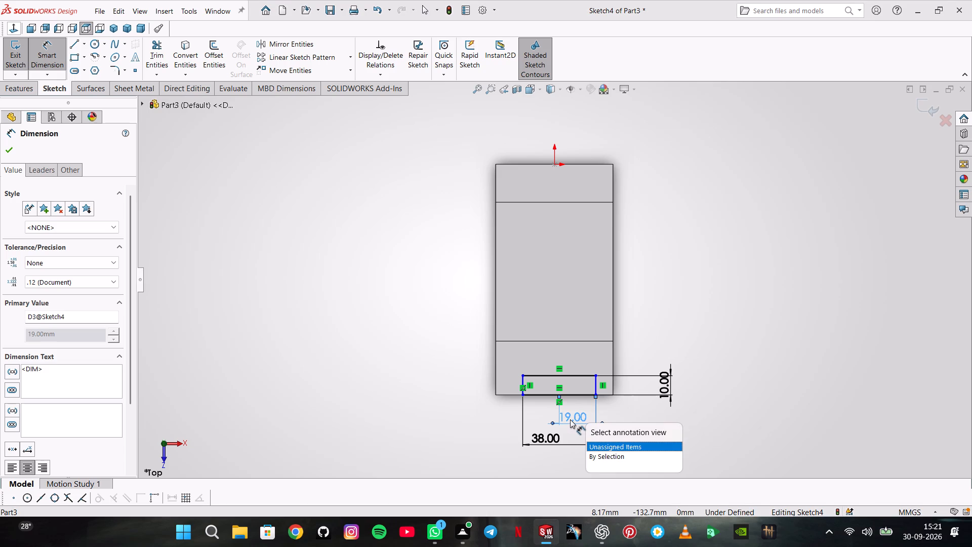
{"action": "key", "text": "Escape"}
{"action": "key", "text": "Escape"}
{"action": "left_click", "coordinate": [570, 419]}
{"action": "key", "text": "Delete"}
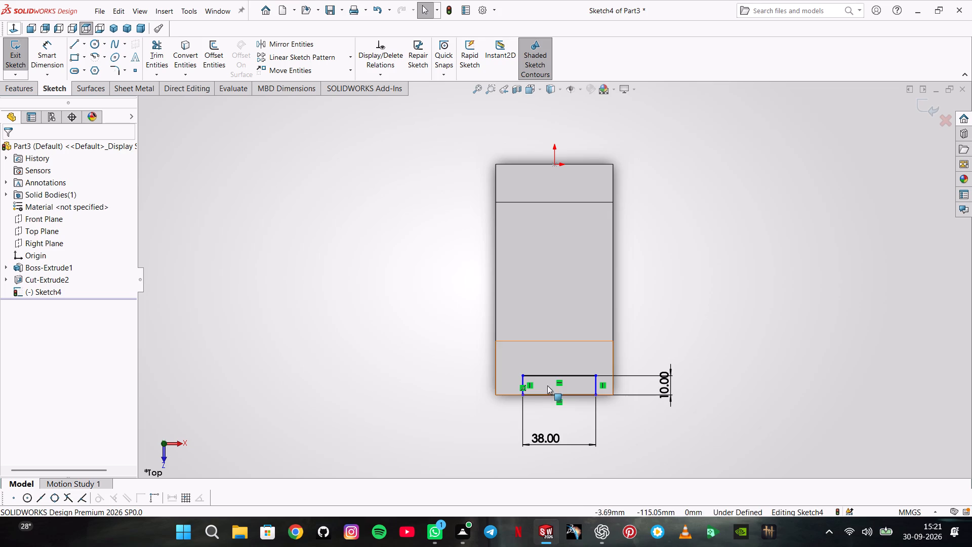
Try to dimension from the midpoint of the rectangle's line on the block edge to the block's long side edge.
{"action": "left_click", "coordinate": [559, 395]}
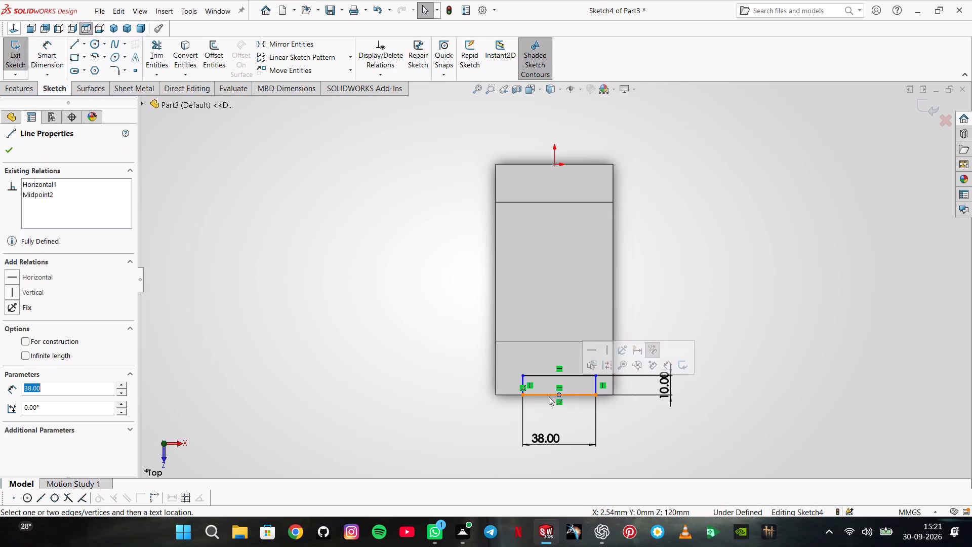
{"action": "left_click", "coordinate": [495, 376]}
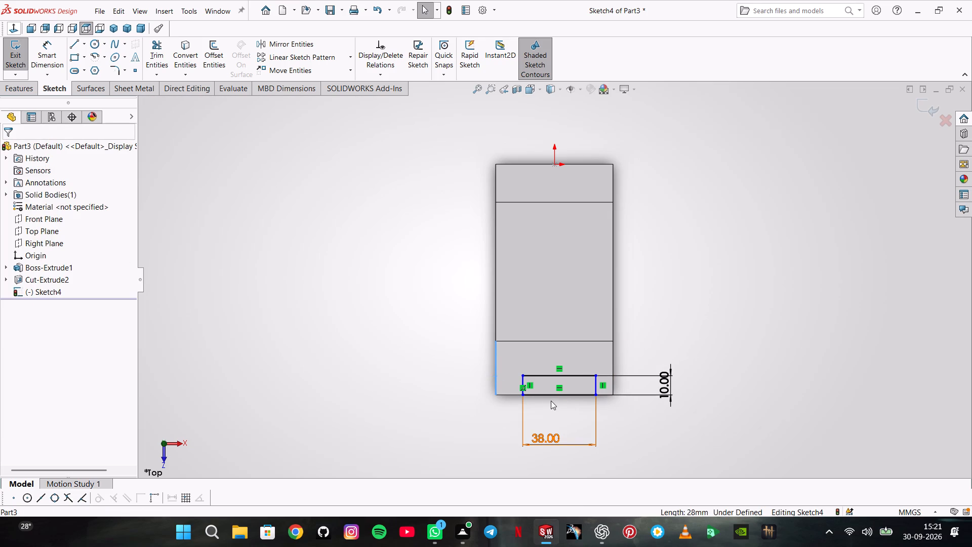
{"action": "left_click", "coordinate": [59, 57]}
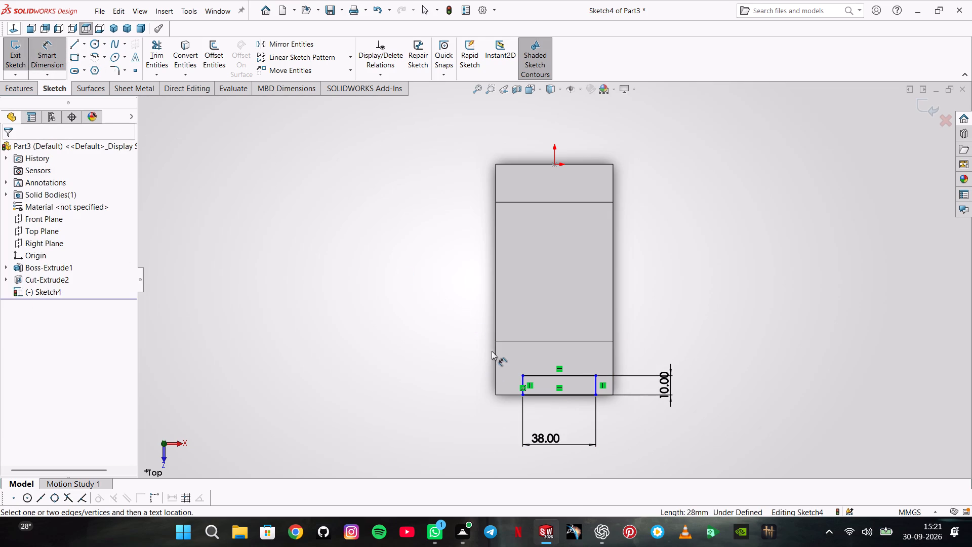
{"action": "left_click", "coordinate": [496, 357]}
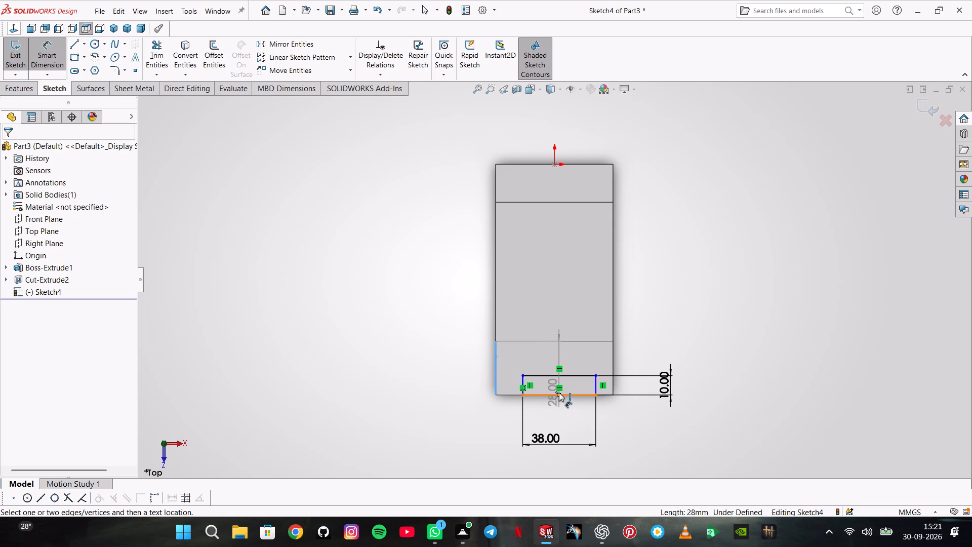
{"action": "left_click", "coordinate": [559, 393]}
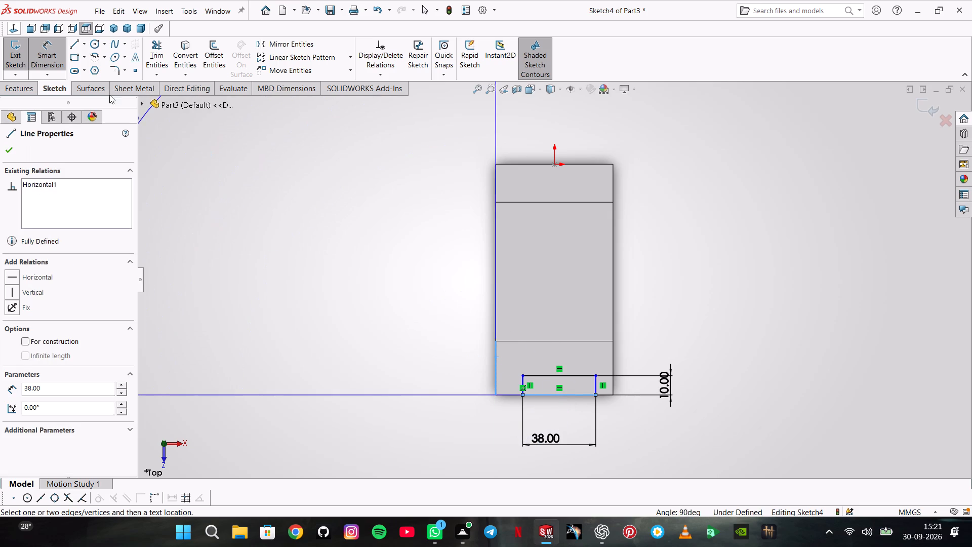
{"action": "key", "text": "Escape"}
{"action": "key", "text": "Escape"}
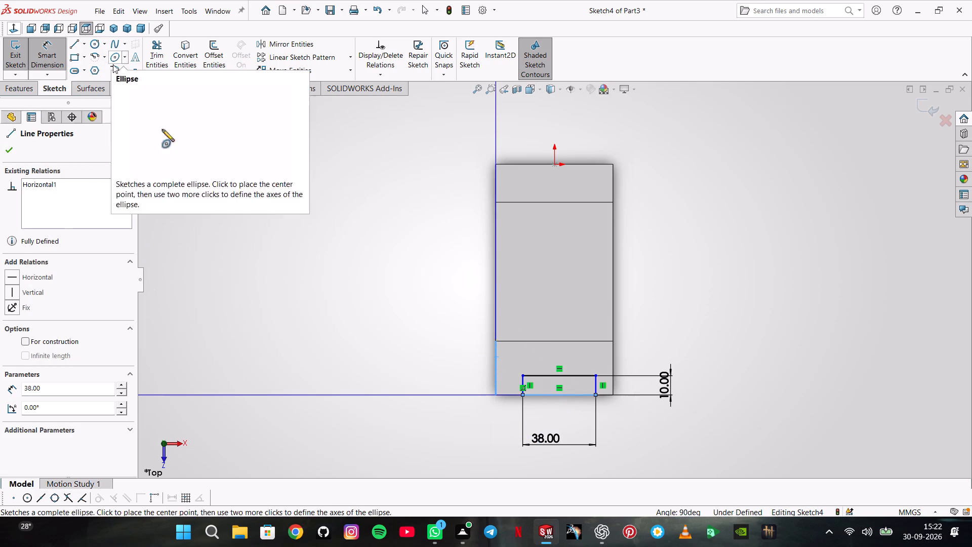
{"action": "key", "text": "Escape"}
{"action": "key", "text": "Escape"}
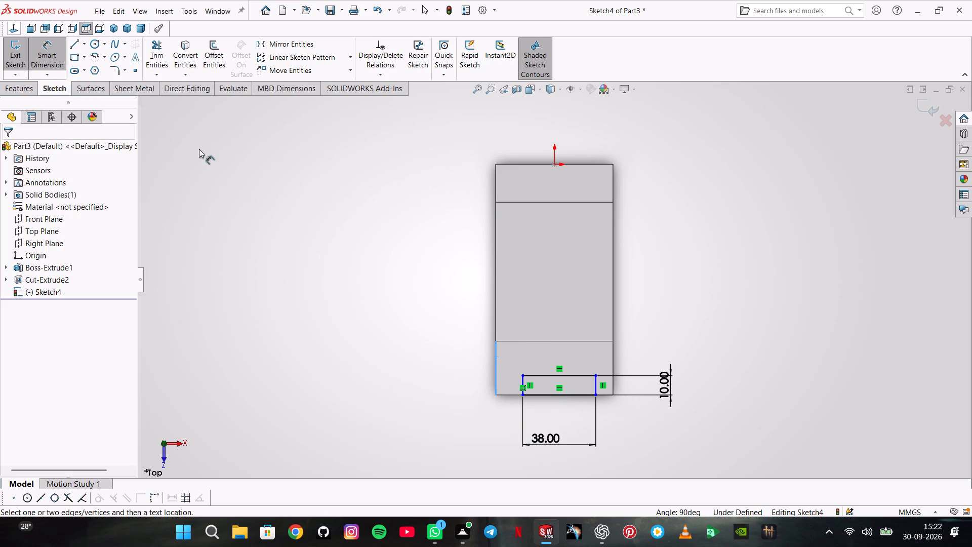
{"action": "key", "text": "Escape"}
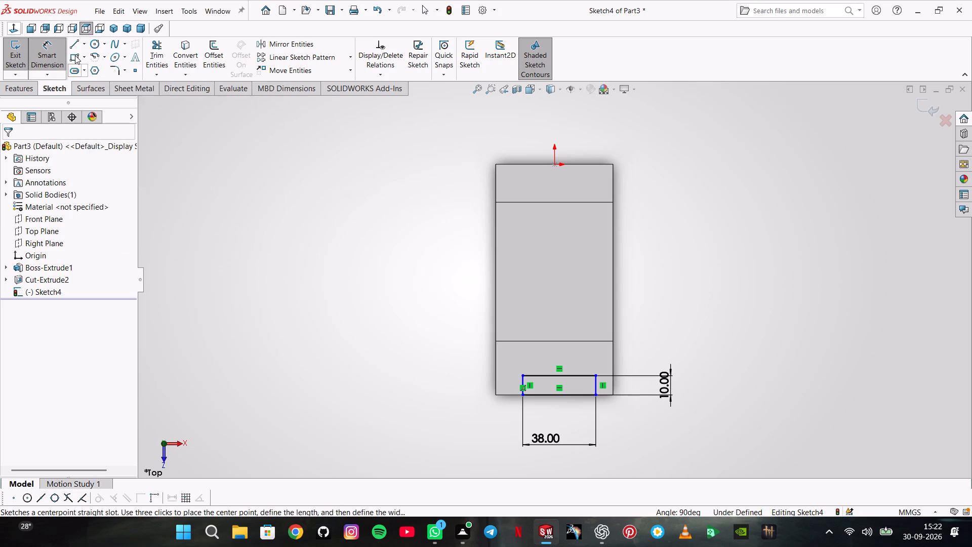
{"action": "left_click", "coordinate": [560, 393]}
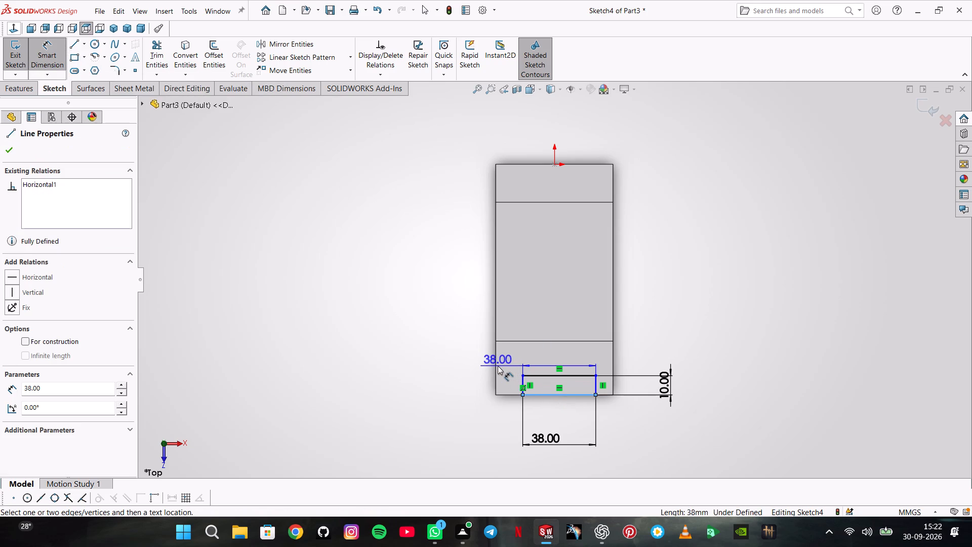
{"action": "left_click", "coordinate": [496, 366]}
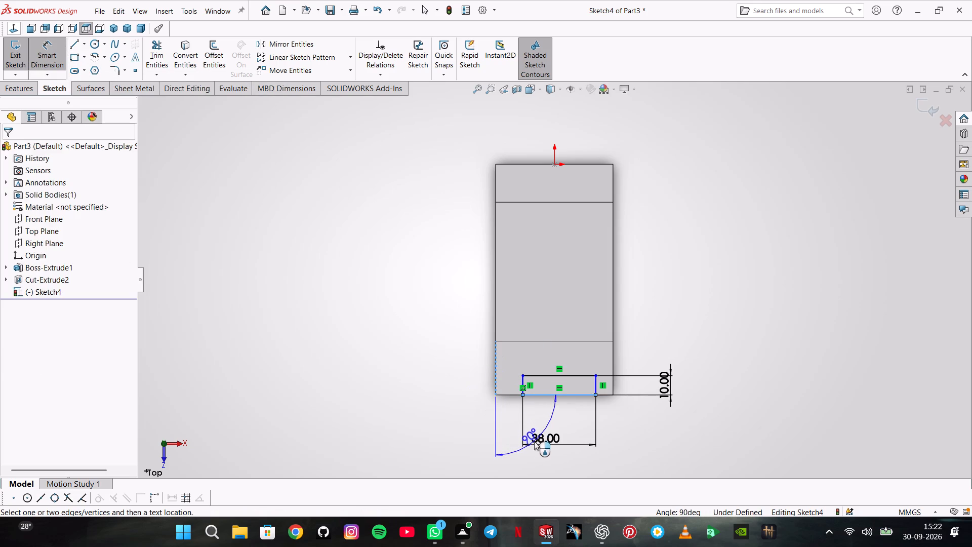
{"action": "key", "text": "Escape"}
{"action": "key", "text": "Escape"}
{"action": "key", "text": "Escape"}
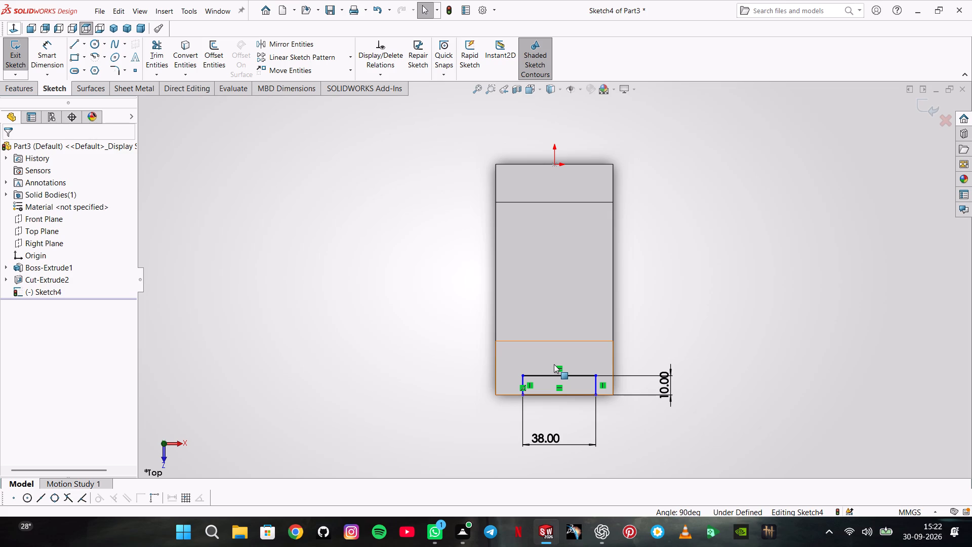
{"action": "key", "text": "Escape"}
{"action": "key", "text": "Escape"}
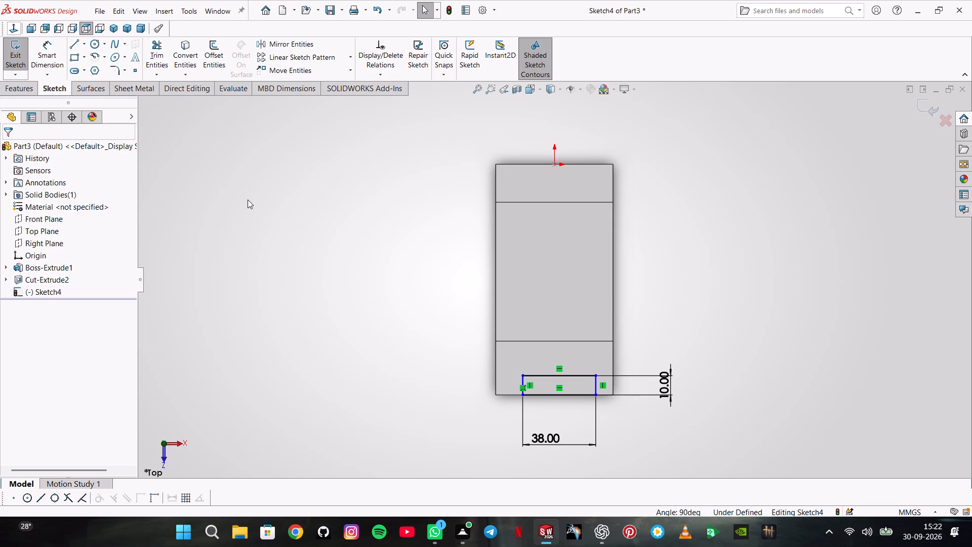
Undo the rectangle and its dimensions, back to the empty sketch on the Top Plane.
{"action": "key", "text": "ctrl+z"}
{"action": "key", "text": "ctrl+z"}
{"action": "key", "text": "ctrl+z"}
{"action": "key", "text": "ctrl+z"}
{"action": "key", "text": "ctrl+z"}
{"action": "key", "text": "ctrl+z"}
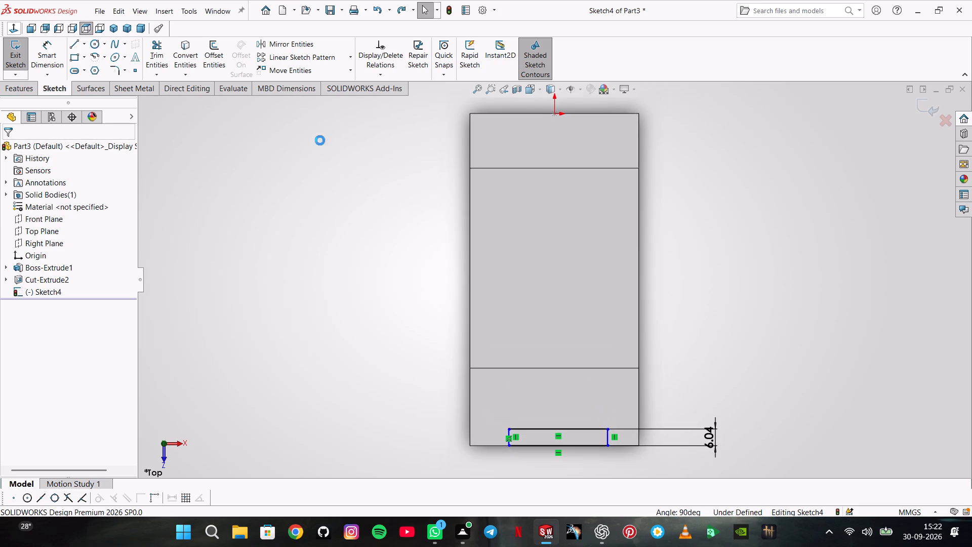
{"action": "key", "text": "ctrl+z"}
{"action": "key", "text": "ctrl+z"}
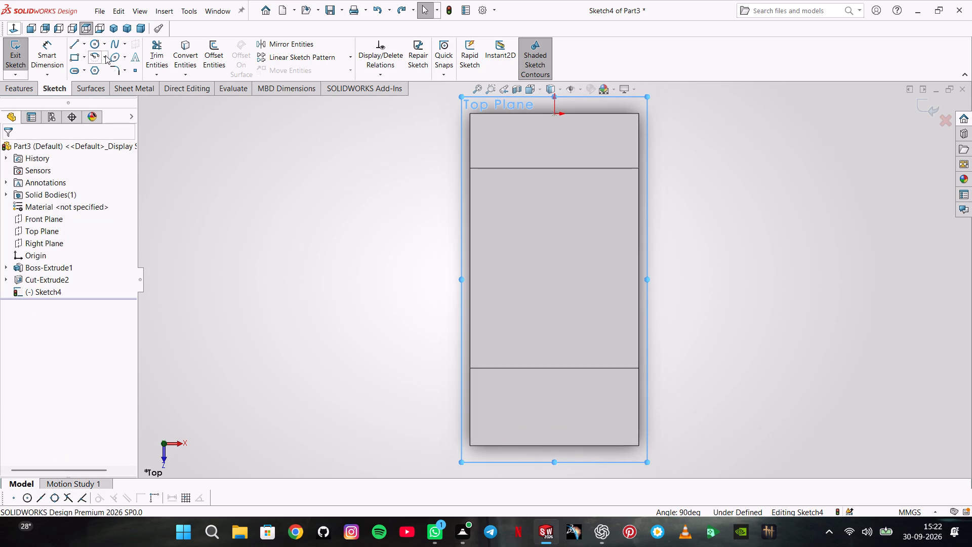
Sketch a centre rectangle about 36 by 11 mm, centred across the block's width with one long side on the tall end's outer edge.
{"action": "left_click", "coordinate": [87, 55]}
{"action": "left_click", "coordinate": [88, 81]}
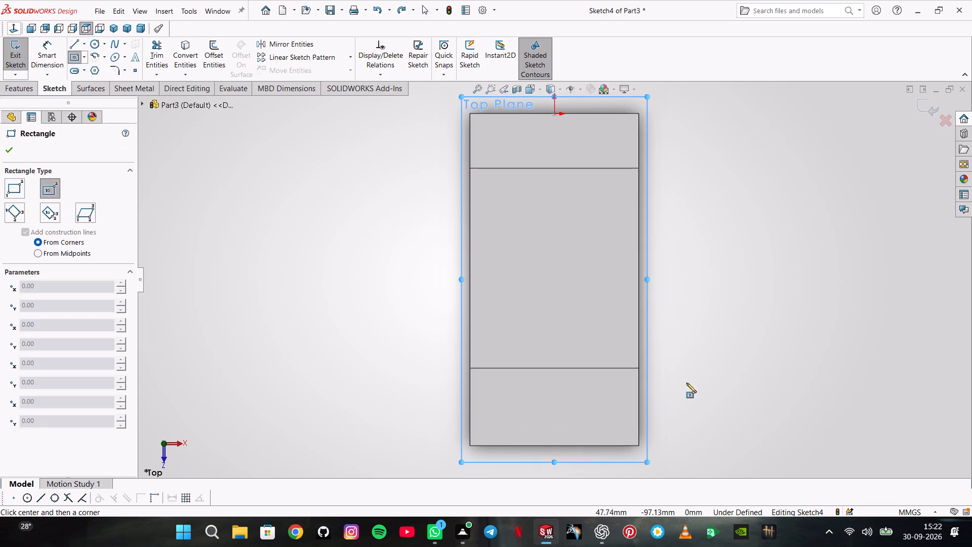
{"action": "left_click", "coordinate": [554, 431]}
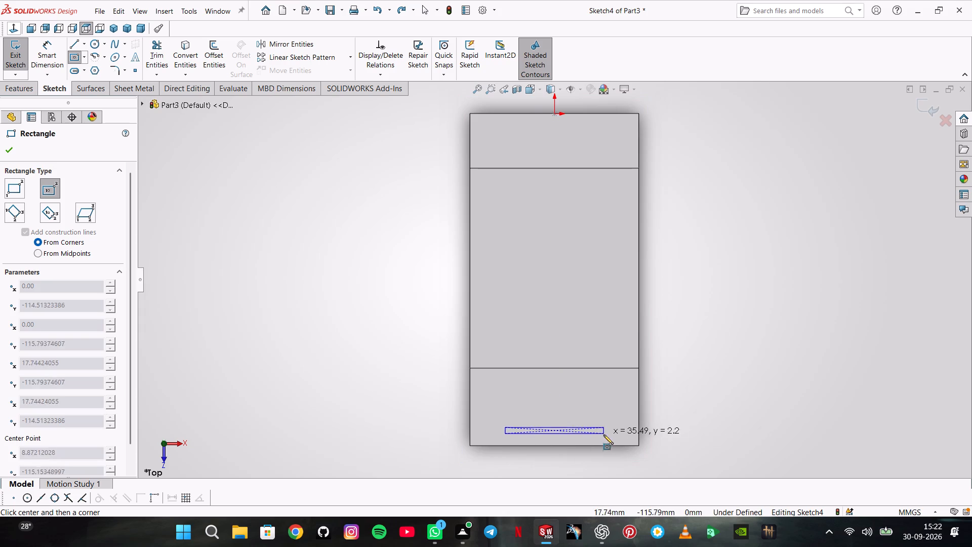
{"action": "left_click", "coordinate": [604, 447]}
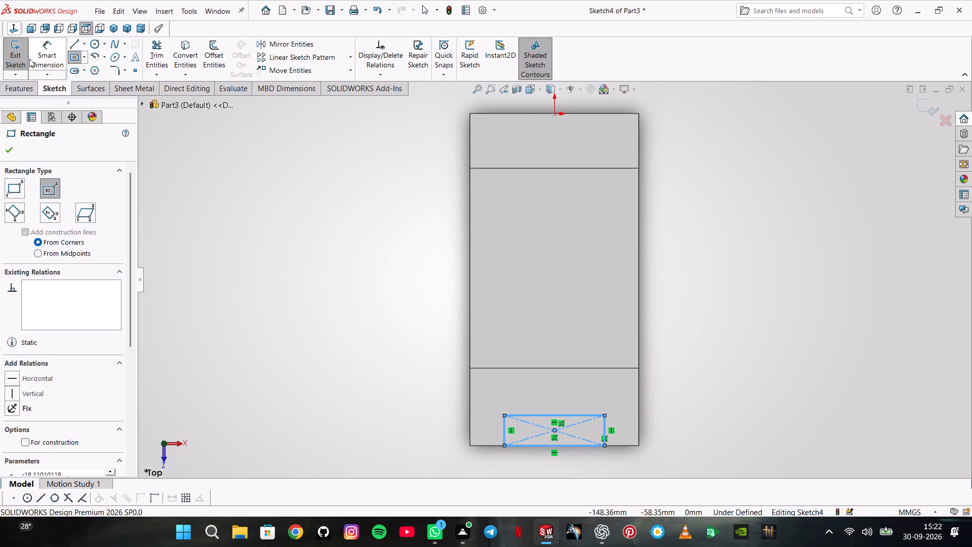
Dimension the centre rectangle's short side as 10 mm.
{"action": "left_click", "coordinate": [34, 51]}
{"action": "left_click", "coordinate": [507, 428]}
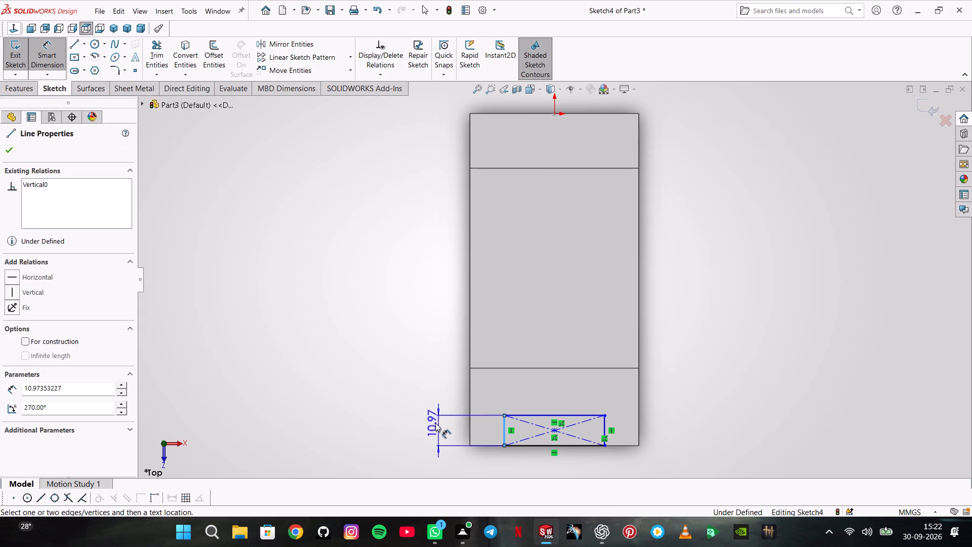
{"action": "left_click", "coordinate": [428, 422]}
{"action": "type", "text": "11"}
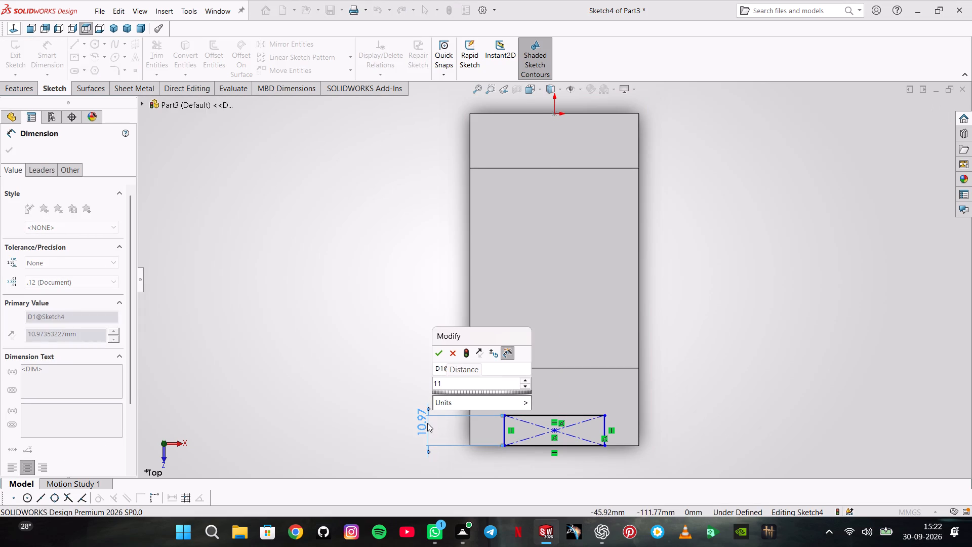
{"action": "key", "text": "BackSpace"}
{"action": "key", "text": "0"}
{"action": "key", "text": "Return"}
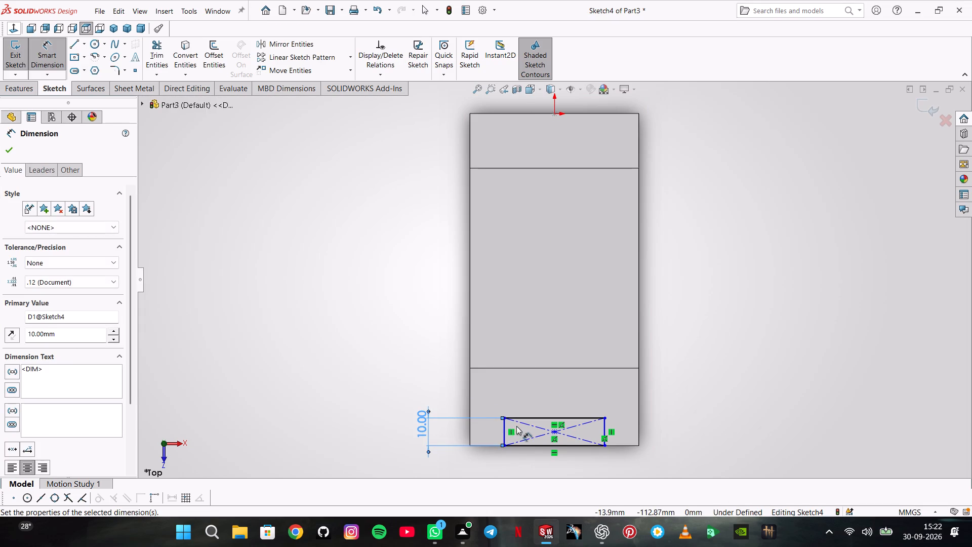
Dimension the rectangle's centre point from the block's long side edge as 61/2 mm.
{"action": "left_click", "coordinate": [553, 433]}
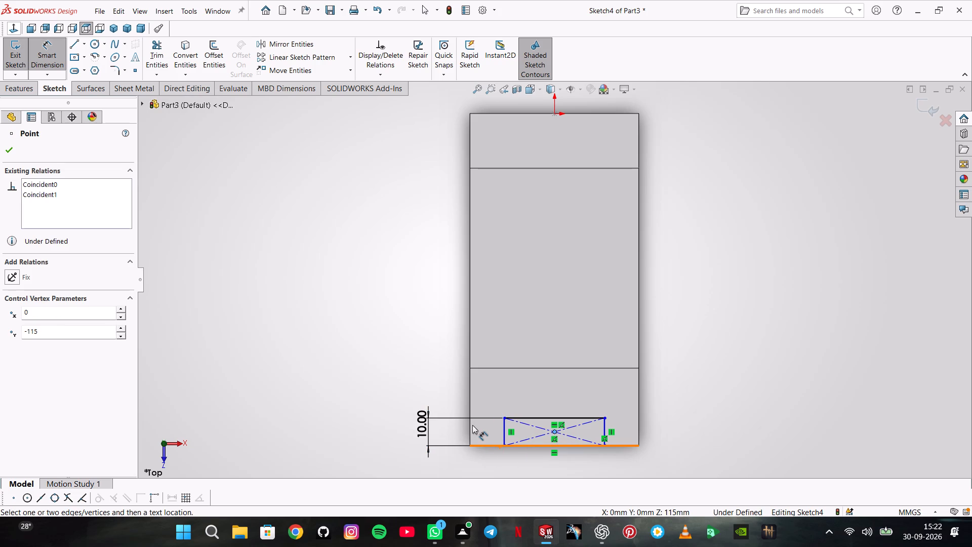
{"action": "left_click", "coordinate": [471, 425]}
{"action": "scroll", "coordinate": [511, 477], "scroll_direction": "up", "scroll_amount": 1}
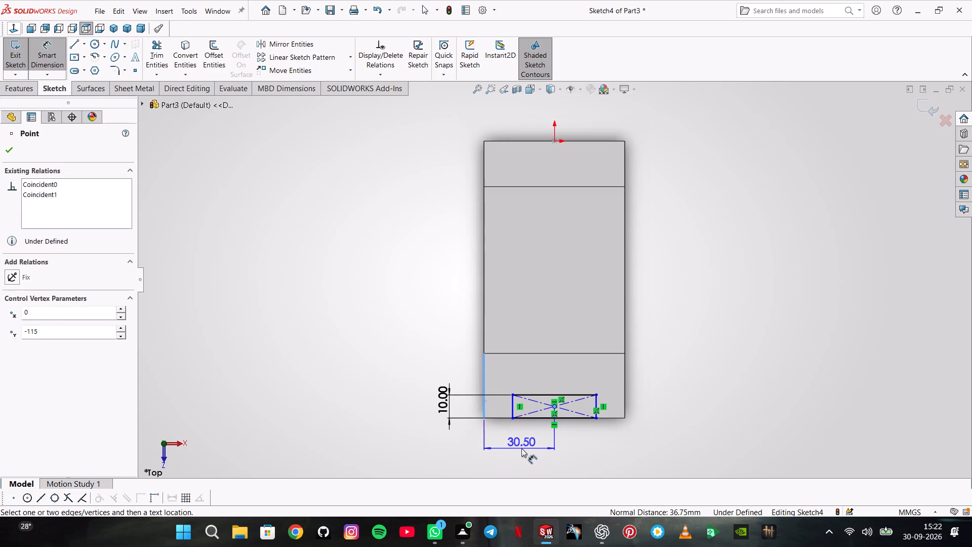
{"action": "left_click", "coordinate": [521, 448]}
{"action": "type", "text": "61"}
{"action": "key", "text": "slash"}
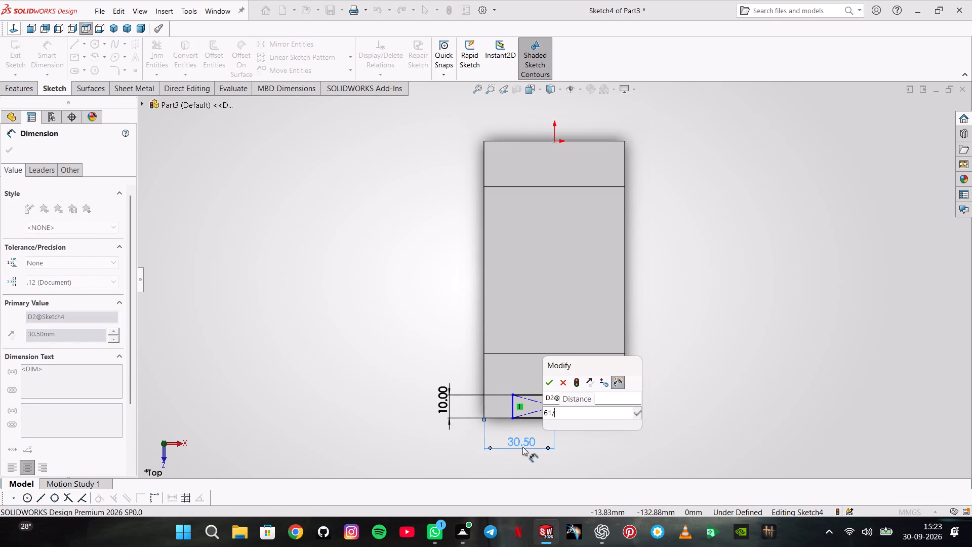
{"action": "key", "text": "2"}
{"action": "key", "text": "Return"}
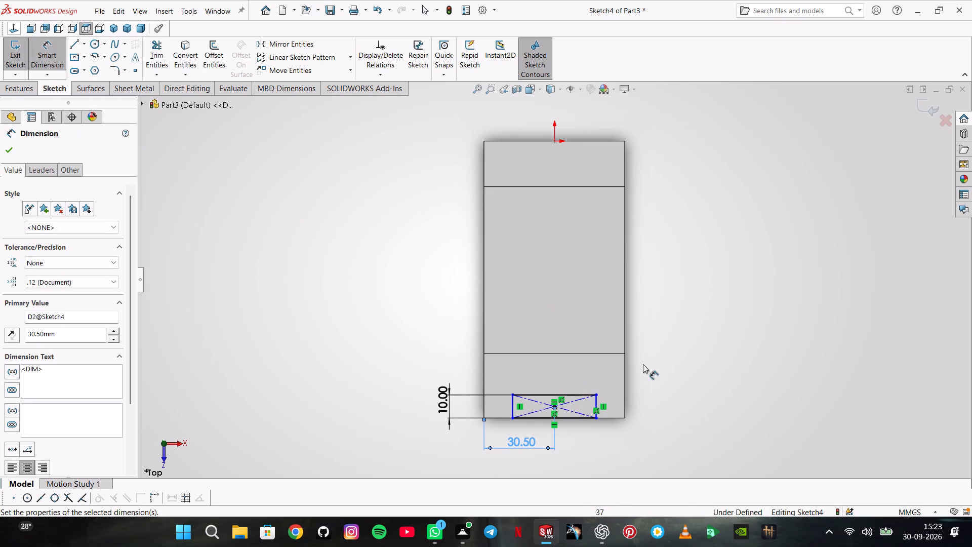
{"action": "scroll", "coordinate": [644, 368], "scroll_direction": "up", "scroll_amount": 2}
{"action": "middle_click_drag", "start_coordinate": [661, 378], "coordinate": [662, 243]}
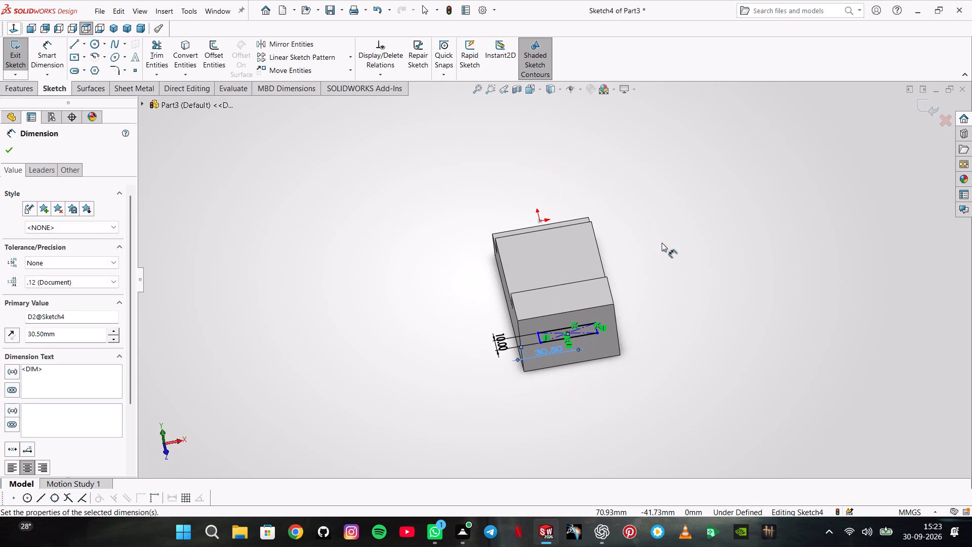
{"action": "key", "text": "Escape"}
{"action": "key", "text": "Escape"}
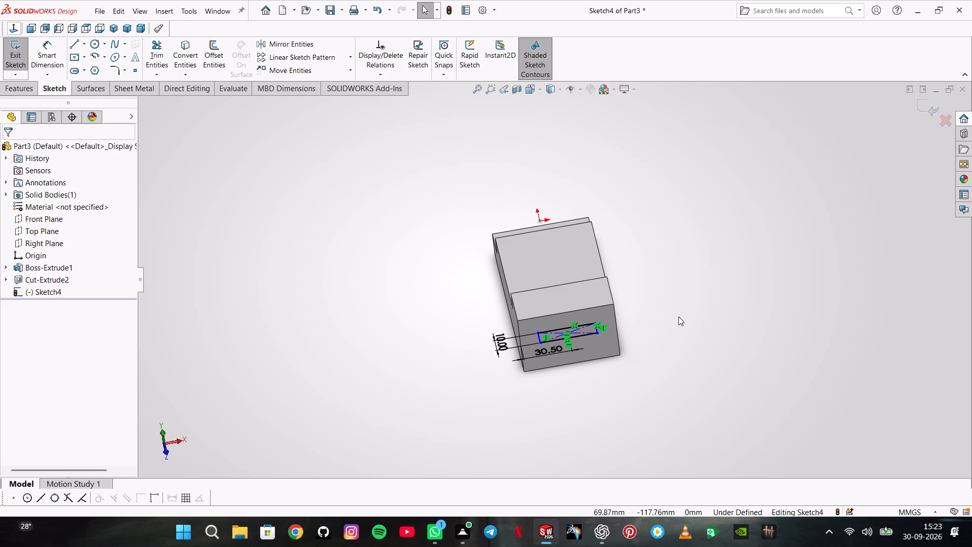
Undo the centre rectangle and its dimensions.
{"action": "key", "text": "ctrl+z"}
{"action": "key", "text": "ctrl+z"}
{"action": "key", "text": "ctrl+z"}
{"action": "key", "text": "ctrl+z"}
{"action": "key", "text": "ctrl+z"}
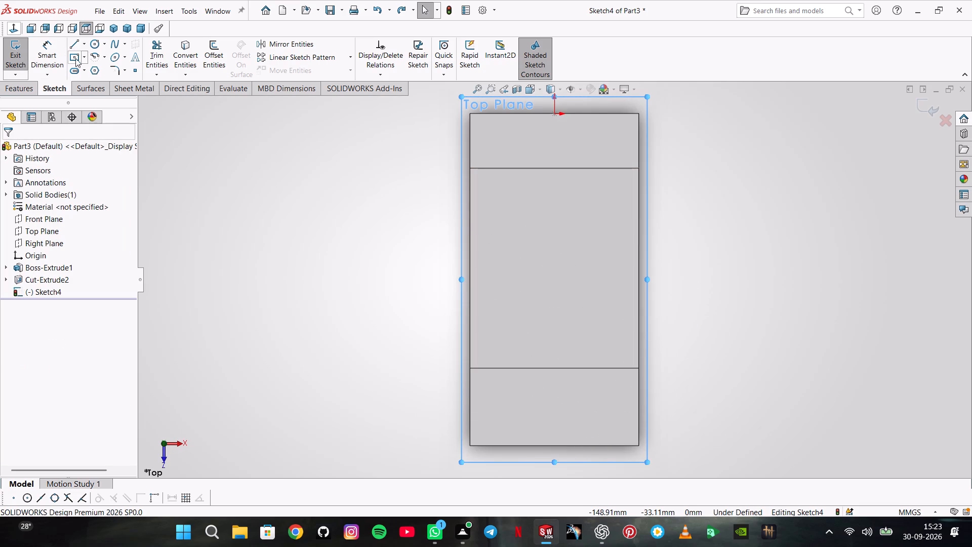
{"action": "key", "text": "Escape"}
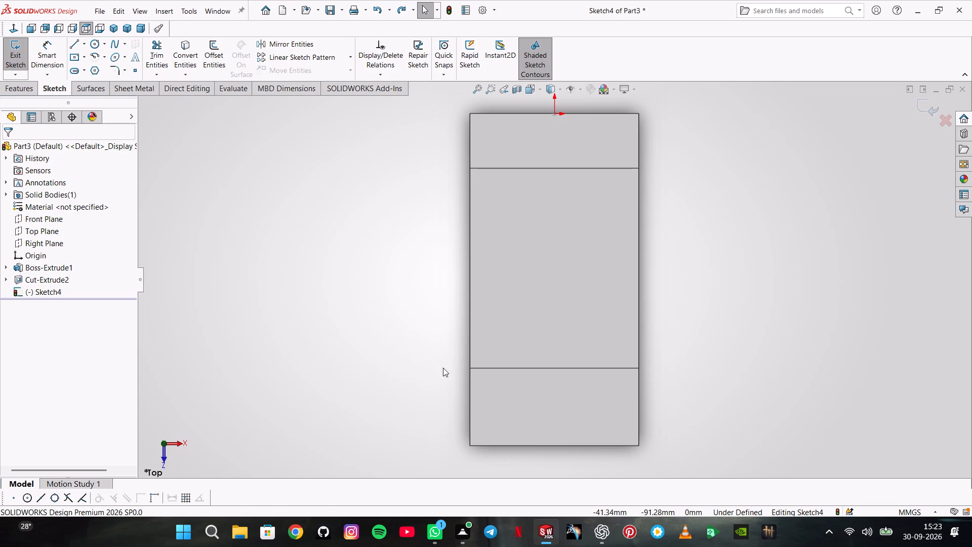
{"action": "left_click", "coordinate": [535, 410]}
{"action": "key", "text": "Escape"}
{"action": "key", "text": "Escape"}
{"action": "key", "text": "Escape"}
Leave the empty sketch and, on the tall end's top face, sketch a centre rectangle about 35 mm long with one long side on the outer edge.
{"action": "left_click", "coordinate": [22, 49]}
{"action": "middle_click_drag", "start_coordinate": [653, 441], "coordinate": [660, 372]}
{"action": "left_click", "coordinate": [630, 372]}
{"action": "left_click", "coordinate": [672, 337]}
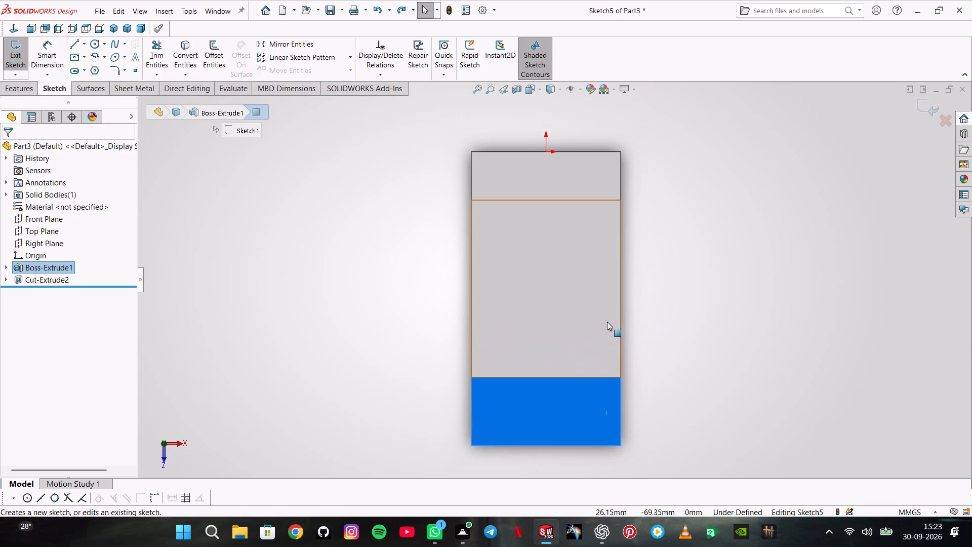
{"action": "left_click", "coordinate": [79, 55]}
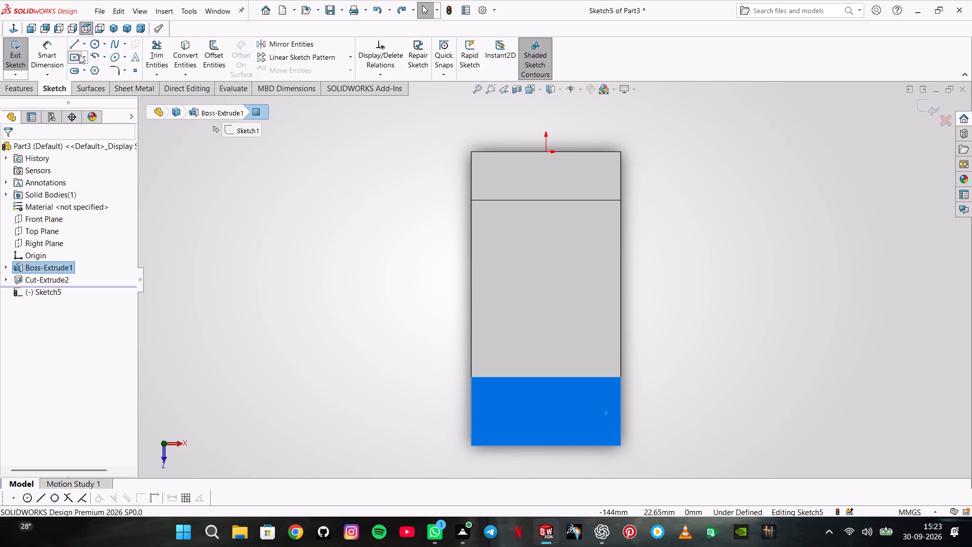
{"action": "left_click", "coordinate": [547, 425]}
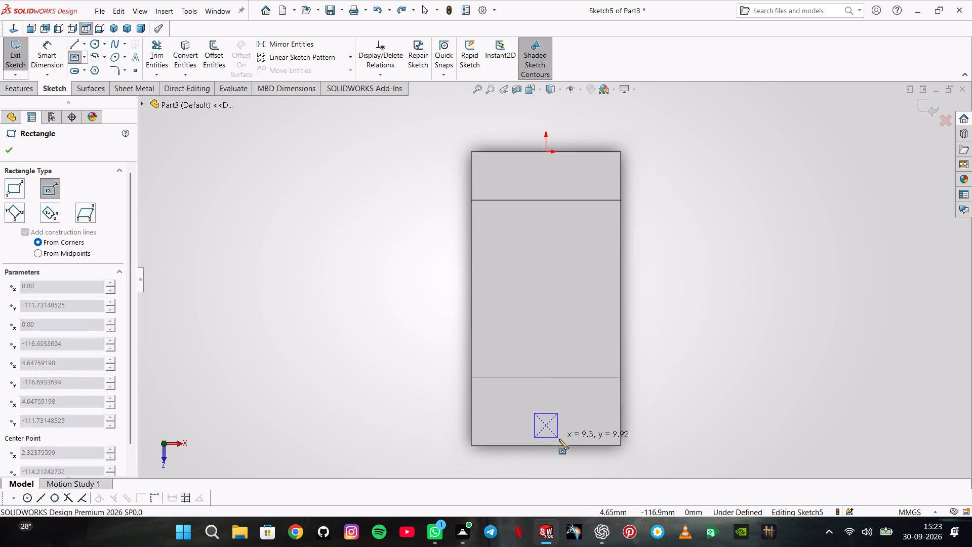
{"action": "left_click", "coordinate": [588, 443]}
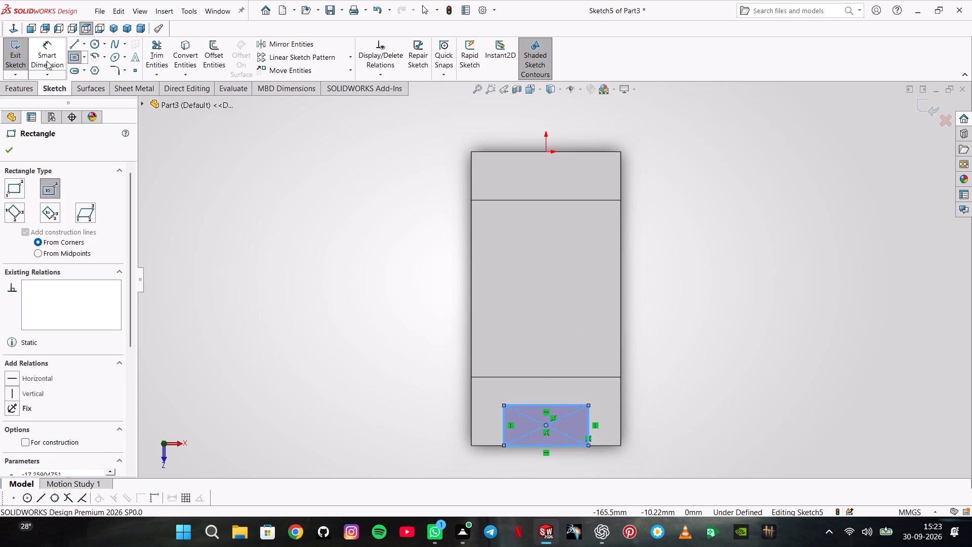
Dimension the new centre rectangle's short side as 10 mm.
{"action": "left_click", "coordinate": [46, 61]}
{"action": "left_click", "coordinate": [505, 416]}
{"action": "left_click", "coordinate": [414, 435]}
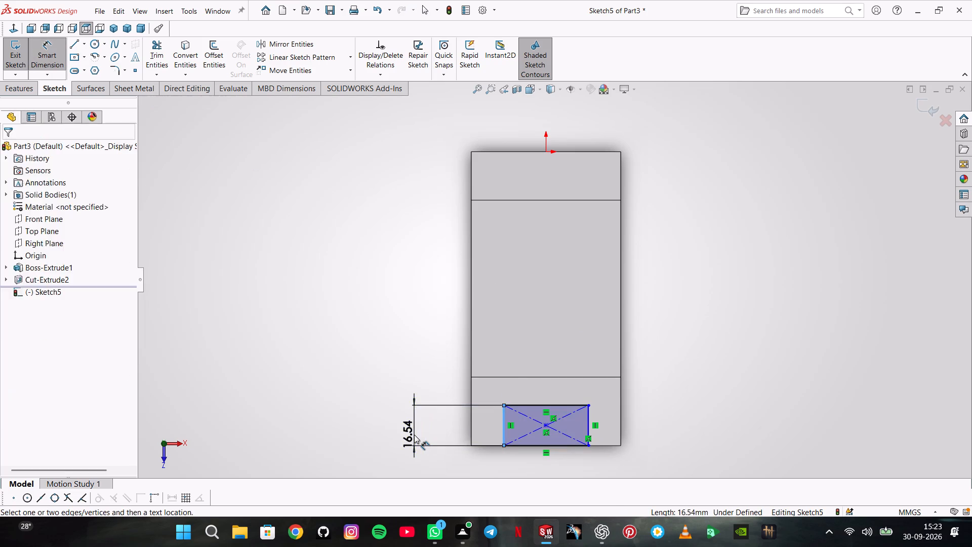
{"action": "type", "text": "10"}
{"action": "key", "text": "Return"}
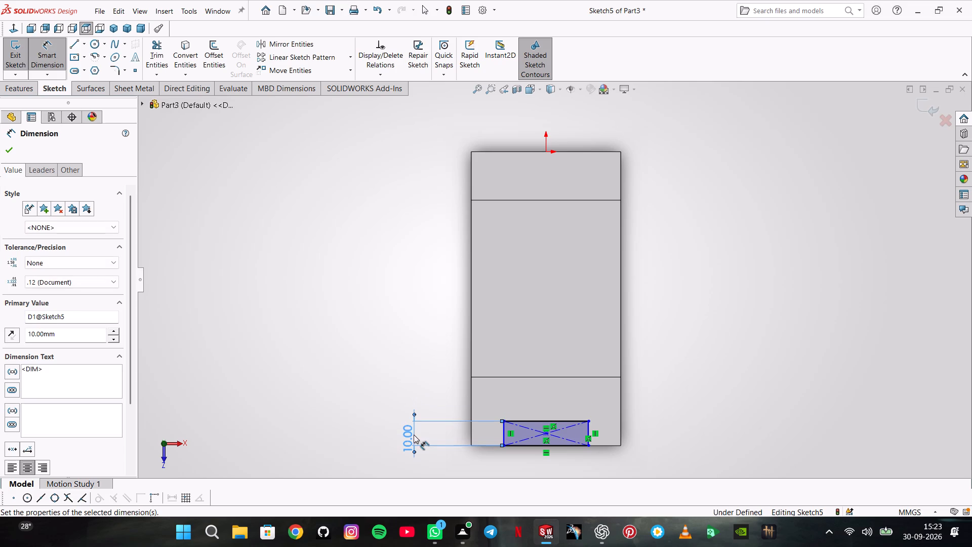
Dimension the rectangle's centre point from the block's long side edge as 30.50 mm.
{"action": "left_click", "coordinate": [548, 433]}
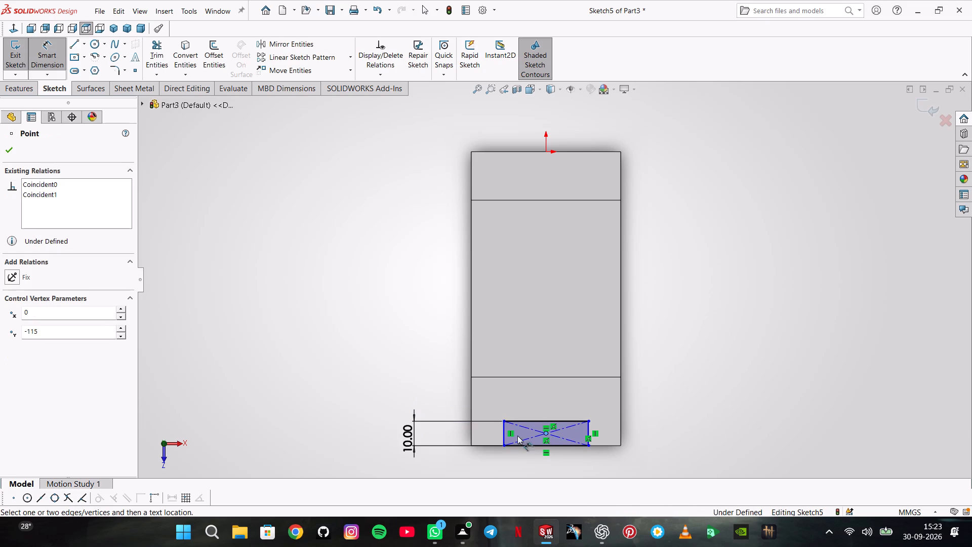
{"action": "left_click", "coordinate": [471, 432]}
{"action": "scroll", "coordinate": [496, 471], "scroll_direction": "up", "scroll_amount": 1}
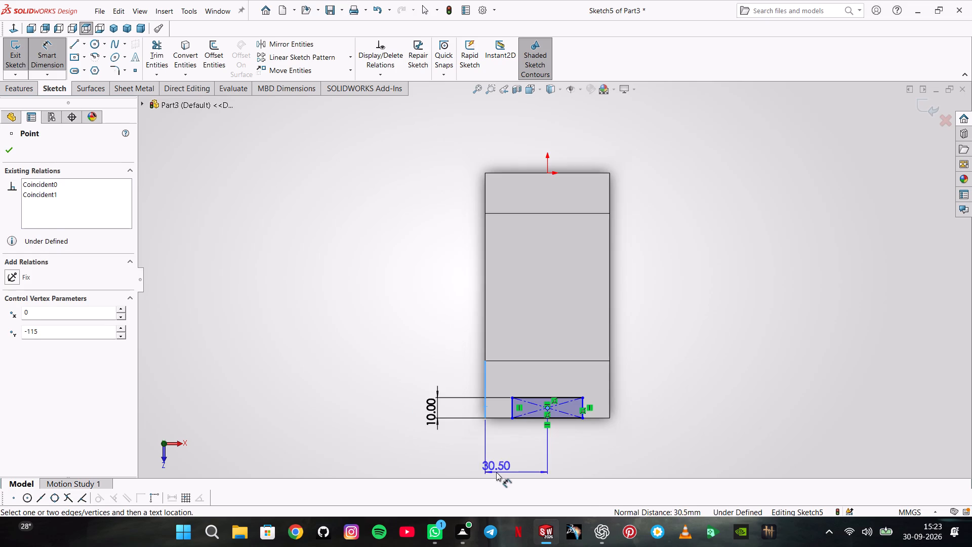
{"action": "left_click", "coordinate": [501, 457]}
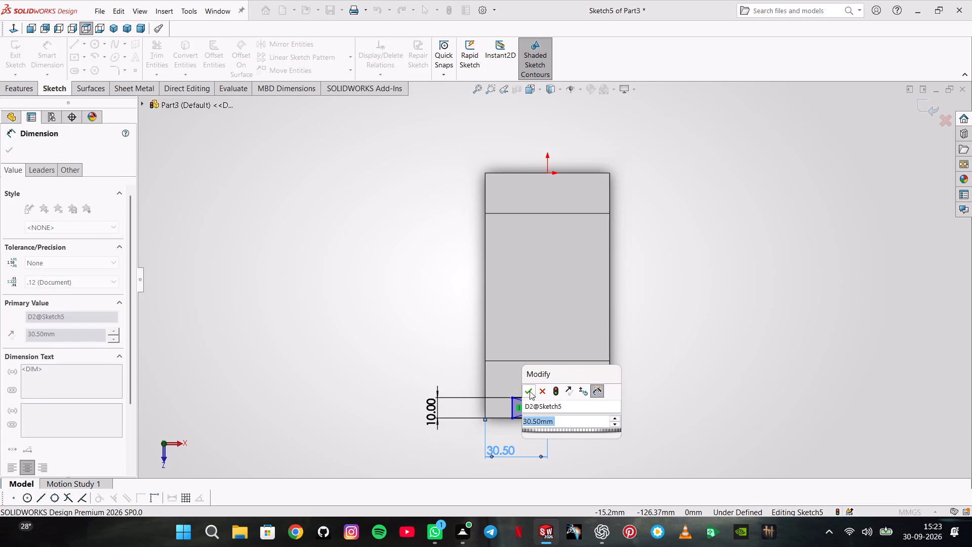
{"action": "left_click", "coordinate": [530, 391]}
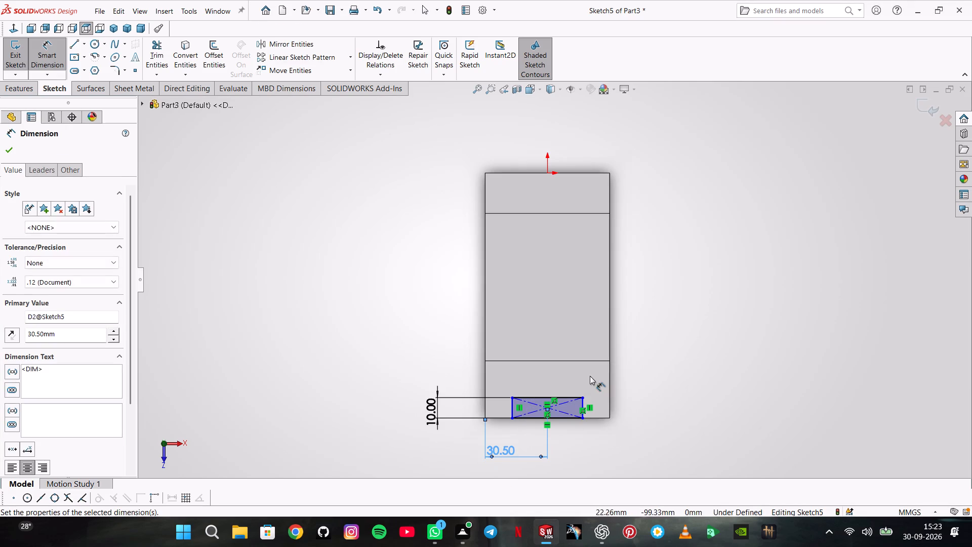
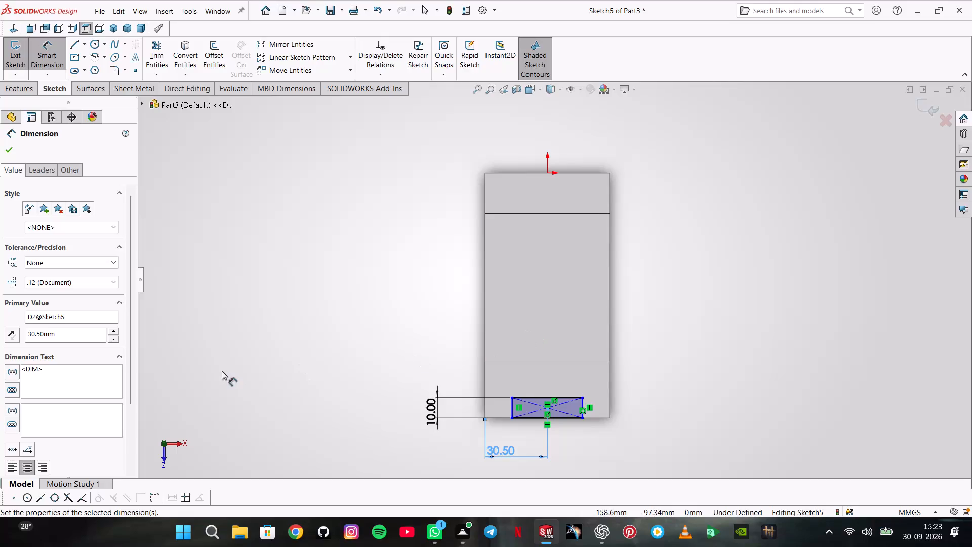
Sketch a second centre rectangle about 19 mm square above the first, centred in line with it and reaching the tall end's inner edge.
{"action": "left_click", "coordinate": [10, 153]}
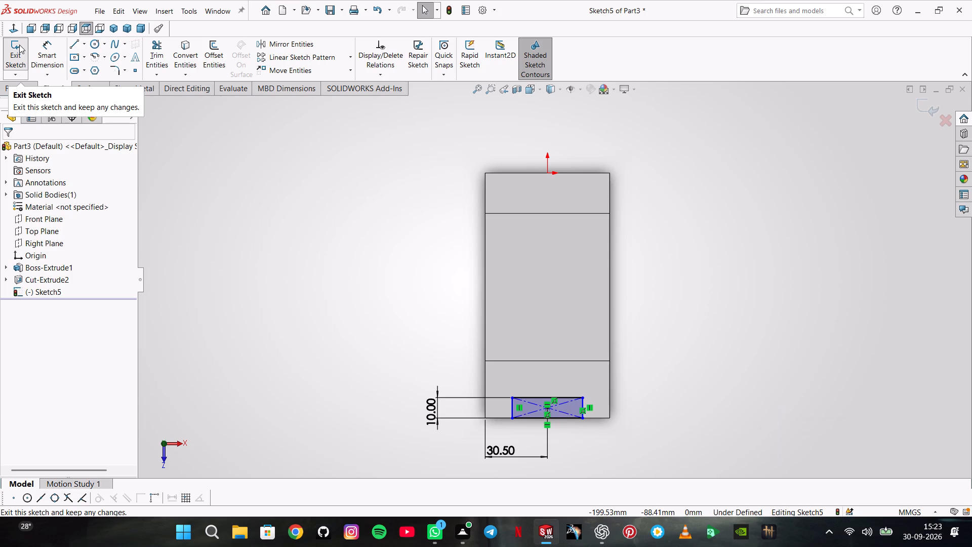
{"action": "left_click", "coordinate": [74, 59]}
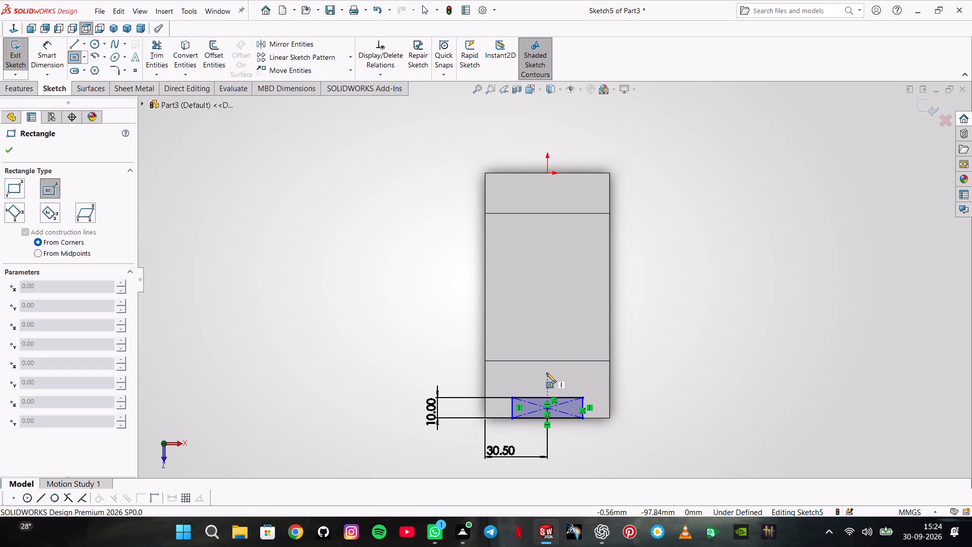
{"action": "left_click", "coordinate": [547, 380]}
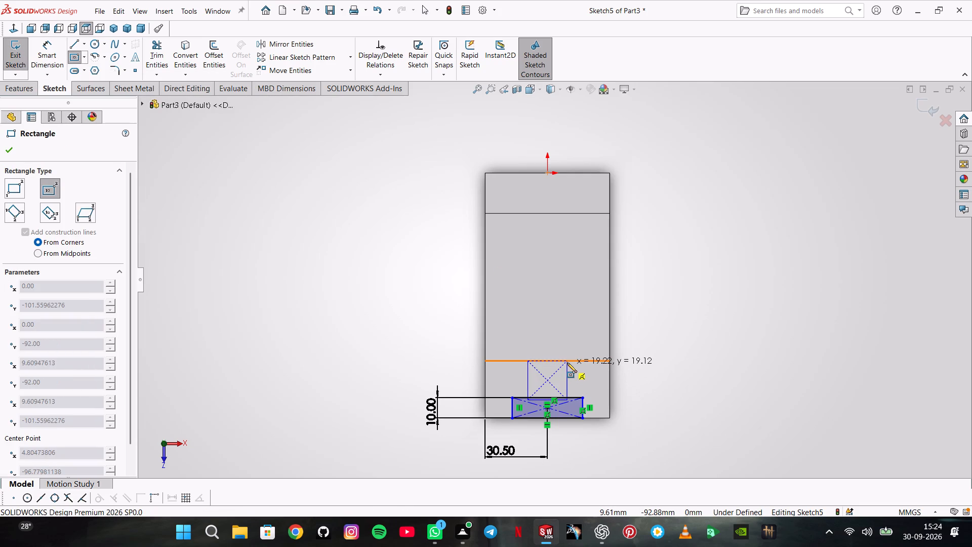
{"action": "left_click", "coordinate": [567, 363]}
{"action": "scroll", "coordinate": [565, 371], "scroll_direction": "down", "scroll_amount": 3}
{"action": "key", "text": "Escape"}
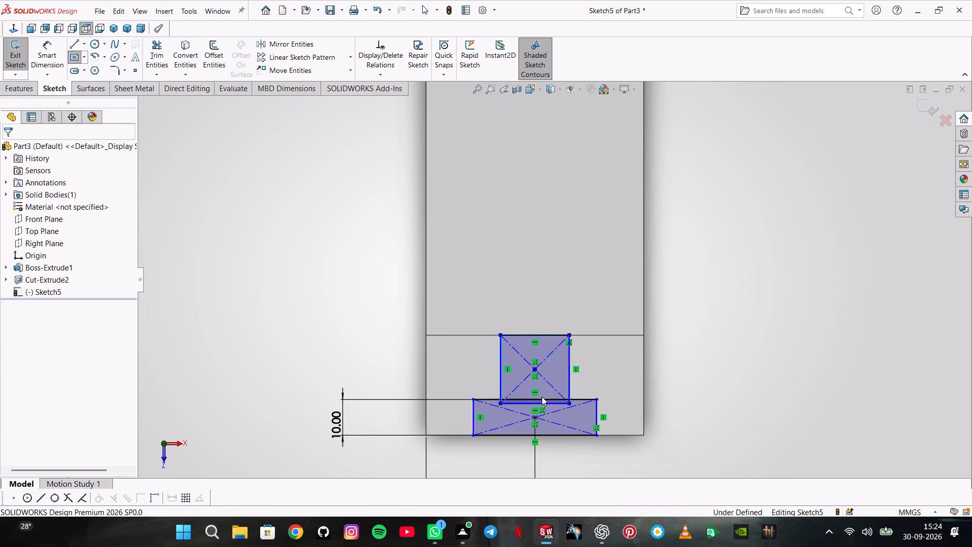
Make the new rectangle's near side collinear with the first rectangle's inner long side.
{"action": "left_click", "coordinate": [549, 404]}
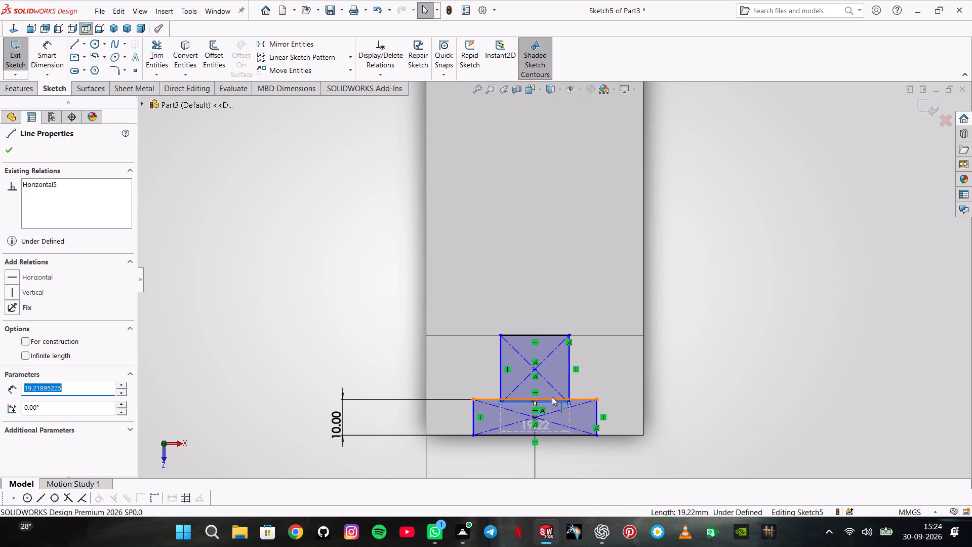
{"action": "left_click", "coordinate": [552, 397], "text": "ctrl"}
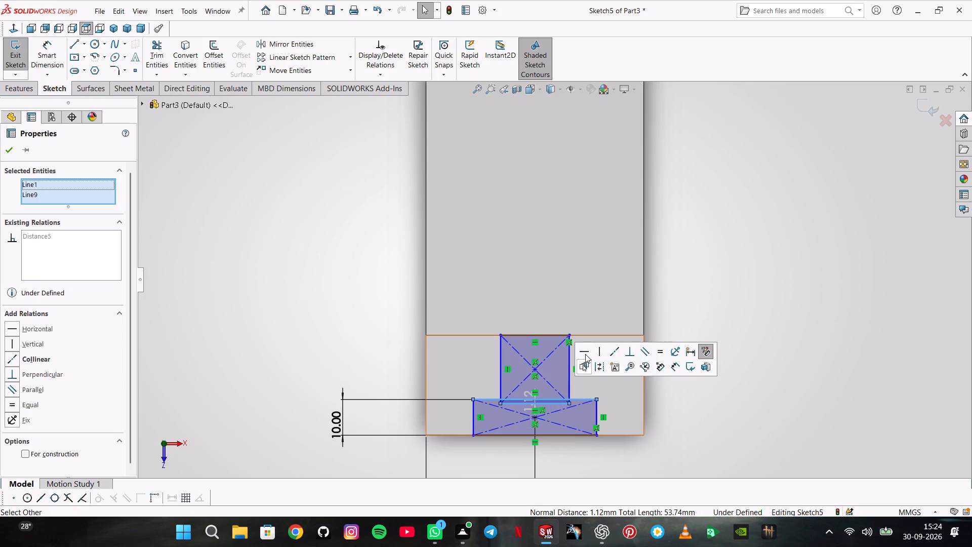
{"action": "left_click", "coordinate": [613, 350]}
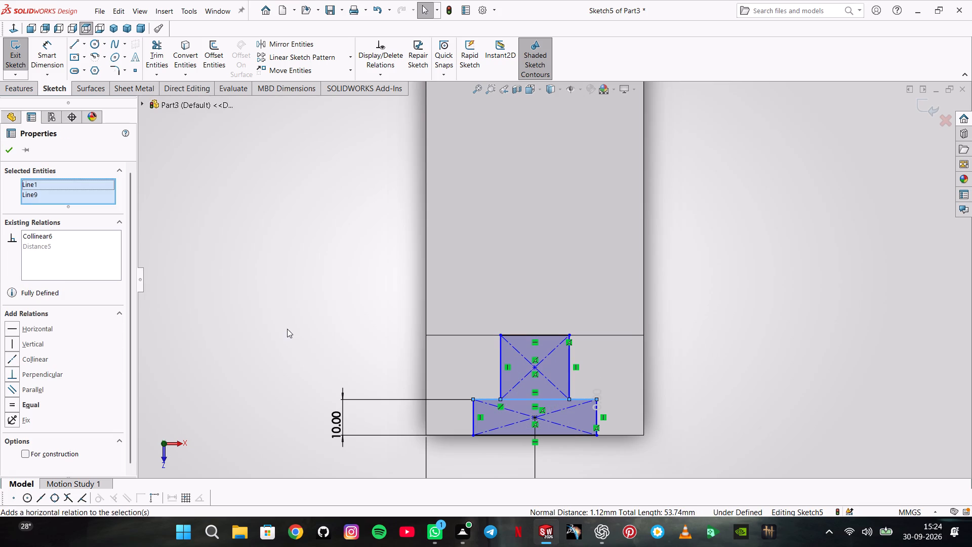
{"action": "left_click", "coordinate": [287, 329]}
Dimension the new rectangle's side on the inner step edge as 23 mm.
{"action": "left_click", "coordinate": [45, 50]}
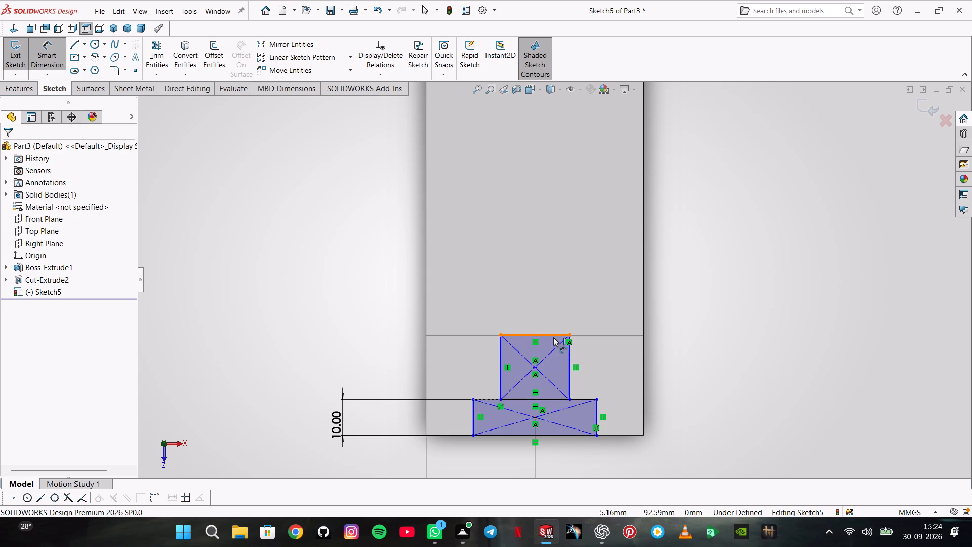
{"action": "left_click", "coordinate": [553, 336]}
{"action": "left_click", "coordinate": [542, 260]}
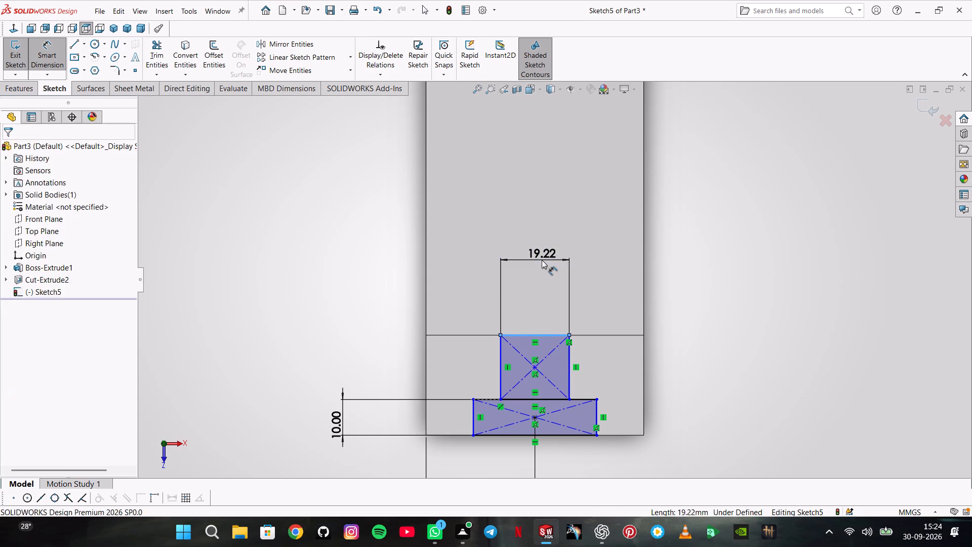
{"action": "type", "text": "23"}
{"action": "key", "text": "Return"}
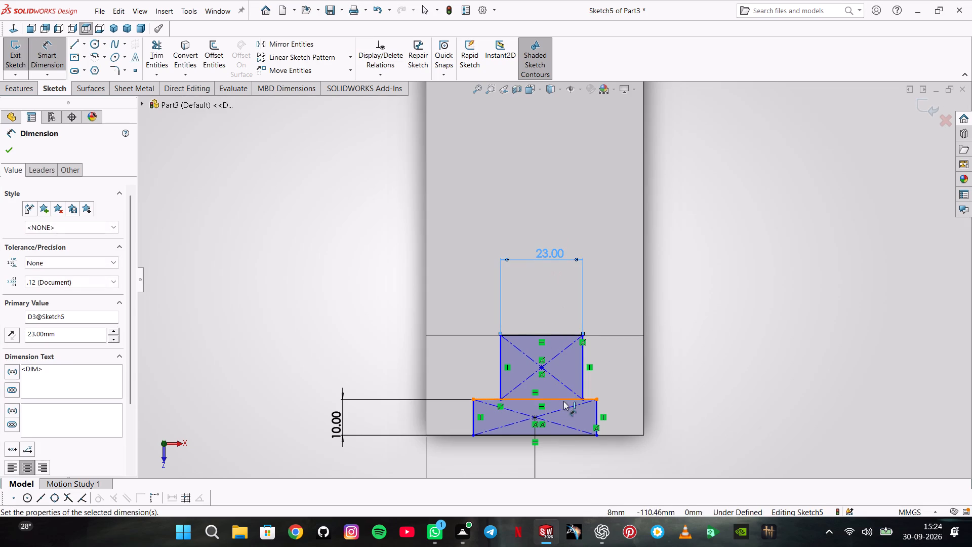
{"action": "key", "text": "Escape"}
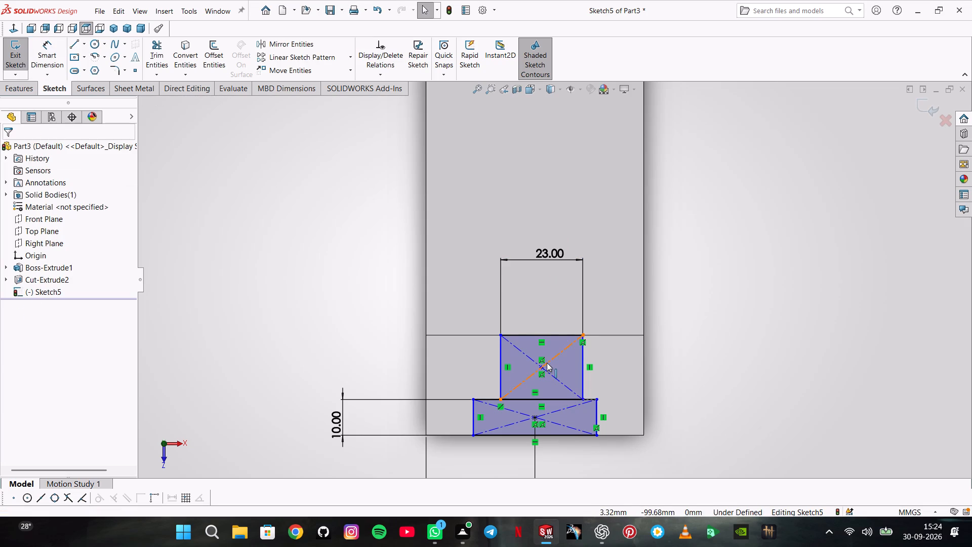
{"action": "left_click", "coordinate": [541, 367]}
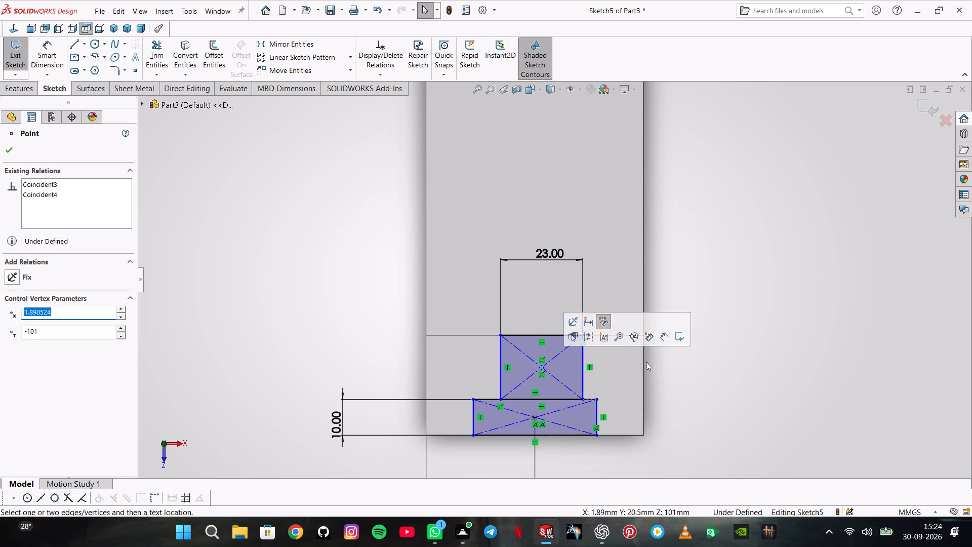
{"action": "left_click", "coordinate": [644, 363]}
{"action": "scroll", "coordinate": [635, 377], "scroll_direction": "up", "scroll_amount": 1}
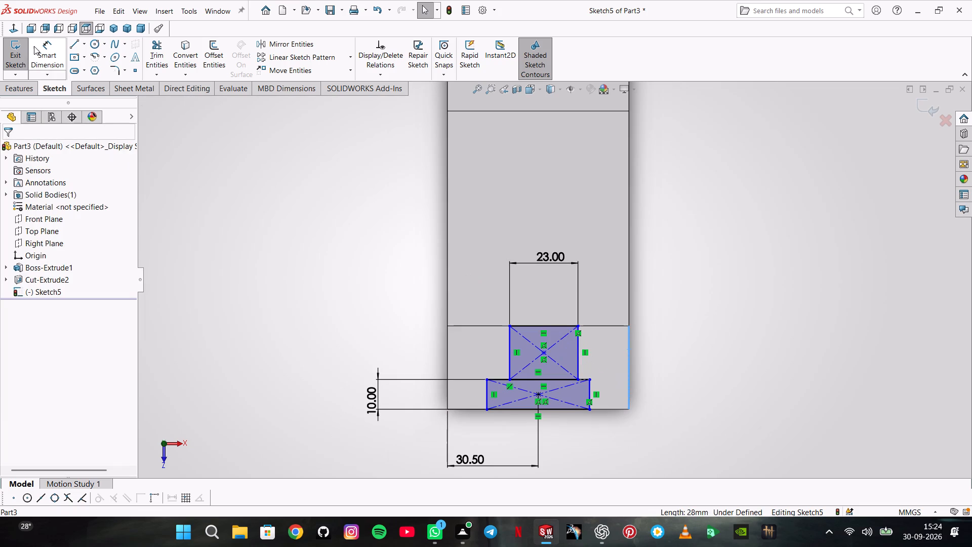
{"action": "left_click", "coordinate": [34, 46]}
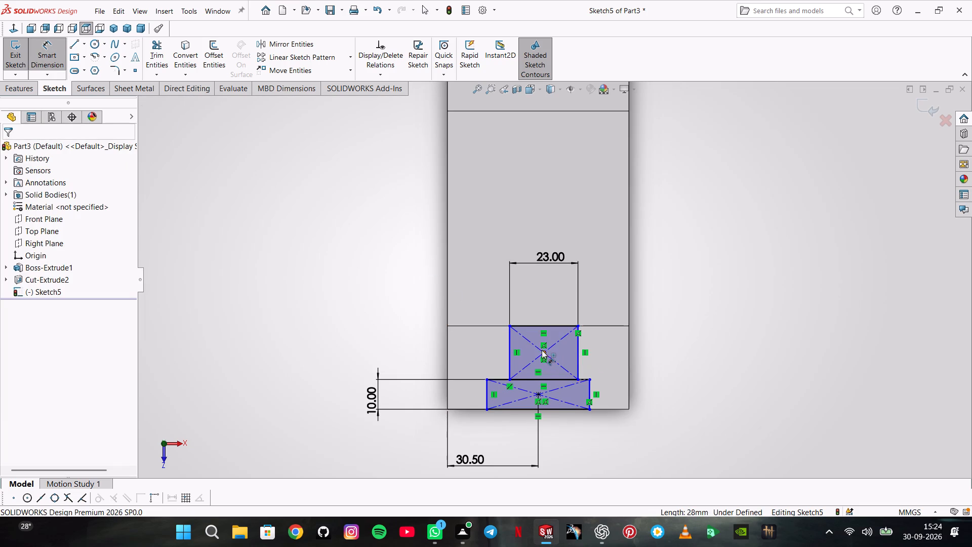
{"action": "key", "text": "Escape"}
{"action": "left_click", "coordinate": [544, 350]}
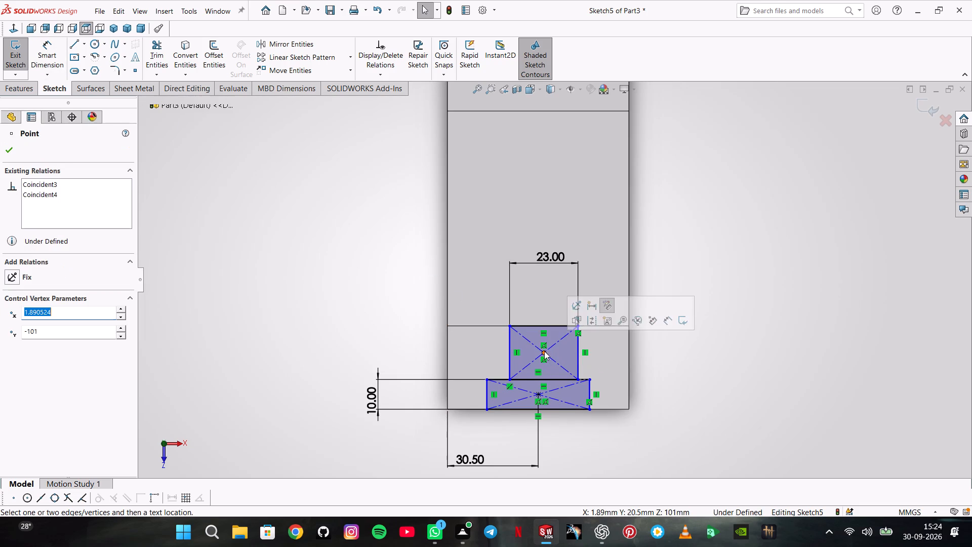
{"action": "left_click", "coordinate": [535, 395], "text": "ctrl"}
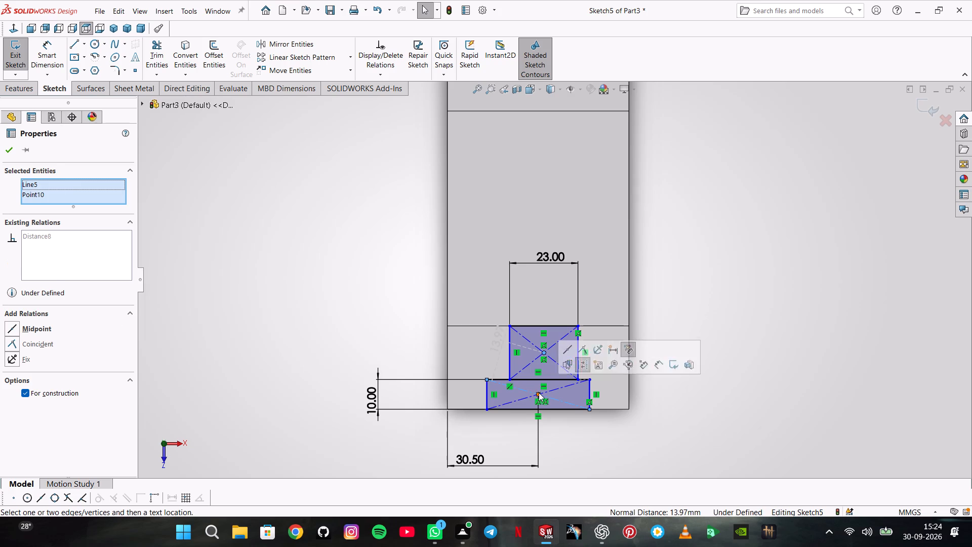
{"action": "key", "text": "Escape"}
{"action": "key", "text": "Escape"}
Add a vertical relation between the centre points of the two rectangles.
{"action": "left_click", "coordinate": [546, 353], "text": "ctrl"}
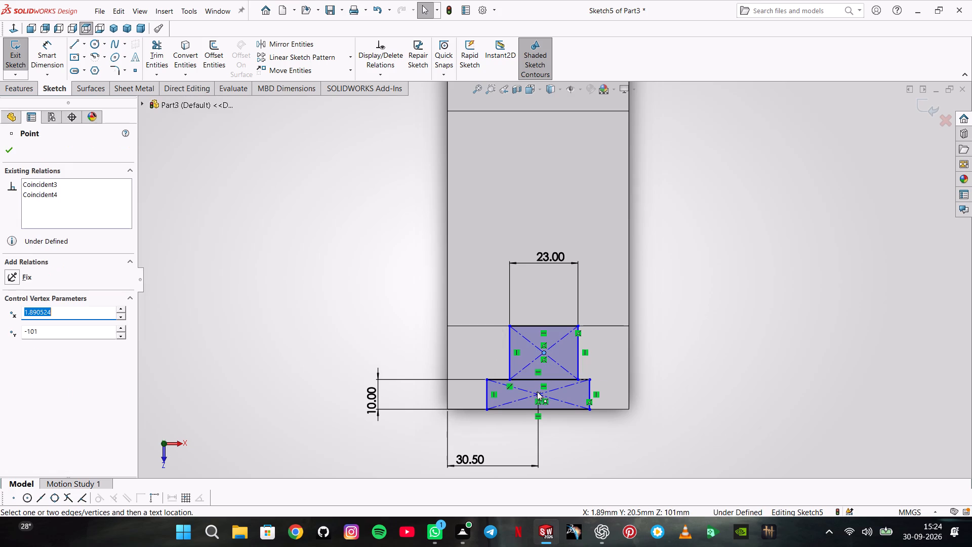
{"action": "left_click", "coordinate": [537, 393], "text": "ctrl"}
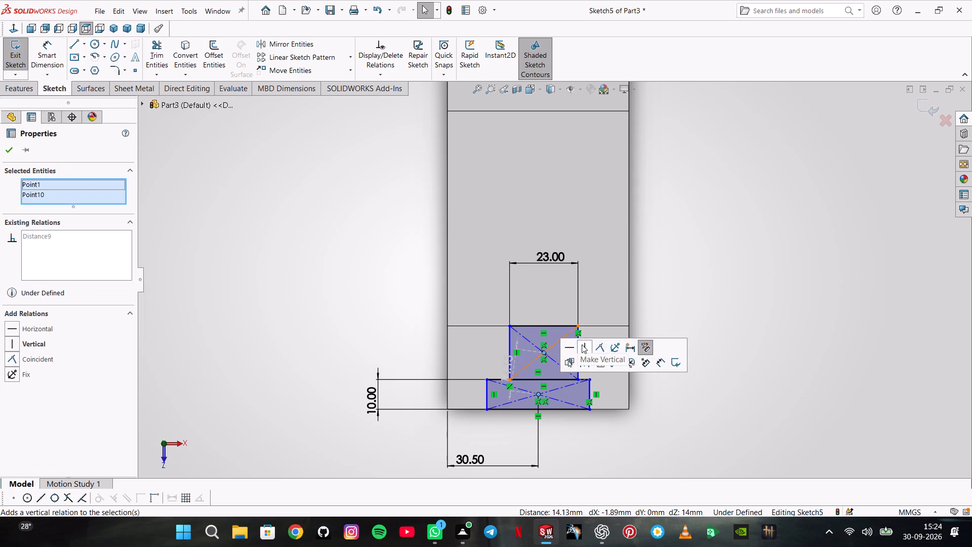
{"action": "left_click", "coordinate": [583, 344]}
{"action": "left_click", "coordinate": [334, 249]}
{"action": "key", "text": "Escape"}
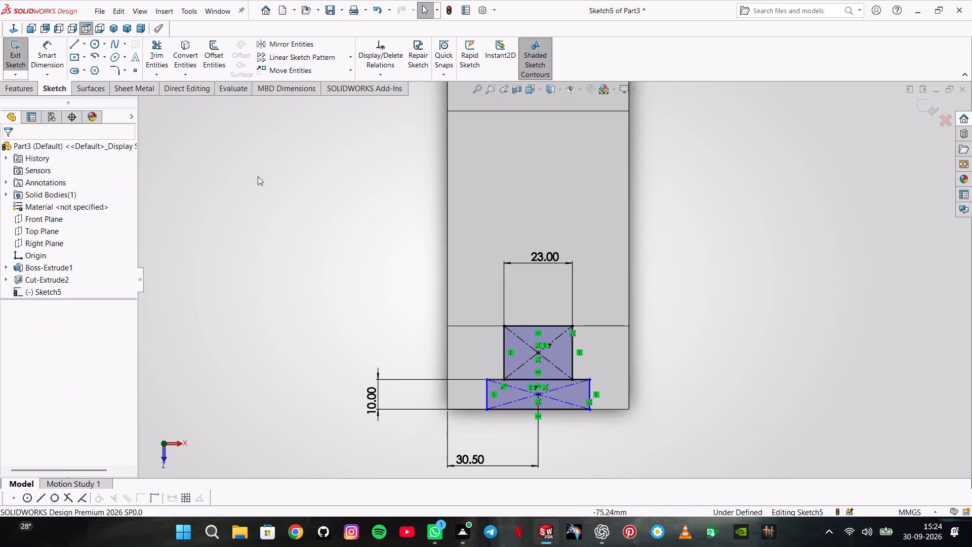
Trim away the overlapping lines shared by the two rectangles to leave one T-shaped outline, and exit the sketch.
{"action": "left_click", "coordinate": [150, 65]}
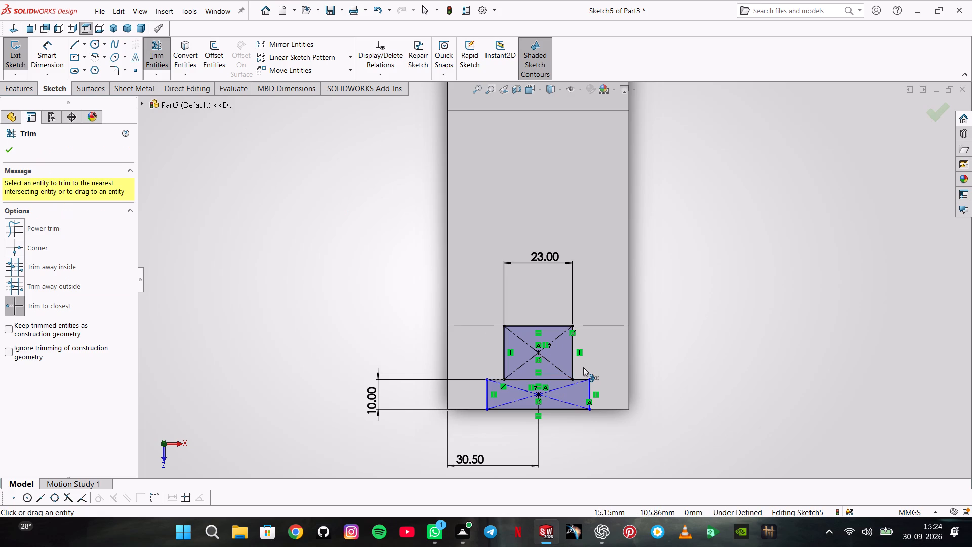
{"action": "left_click", "coordinate": [557, 376]}
{"action": "left_click", "coordinate": [557, 377]}
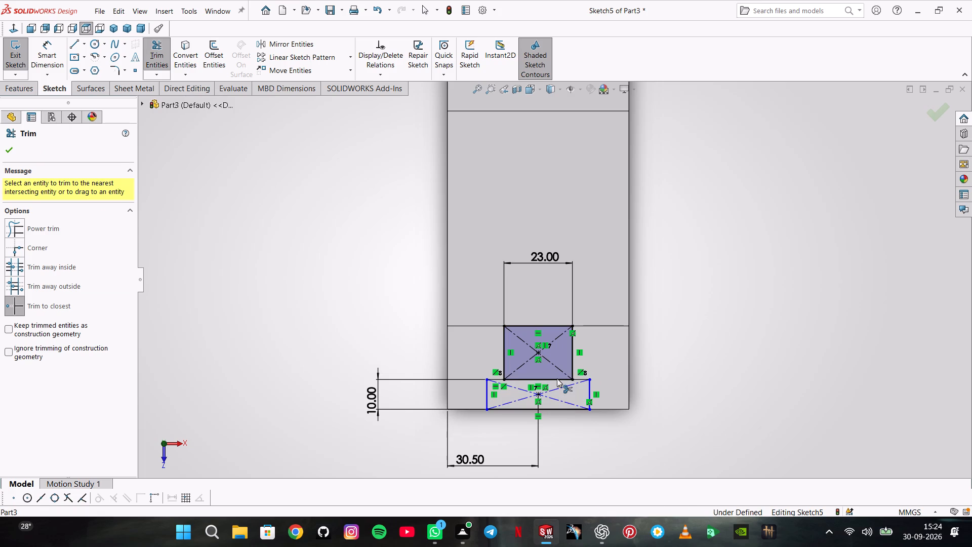
{"action": "left_click", "coordinate": [555, 380]}
{"action": "left_click", "coordinate": [551, 380]}
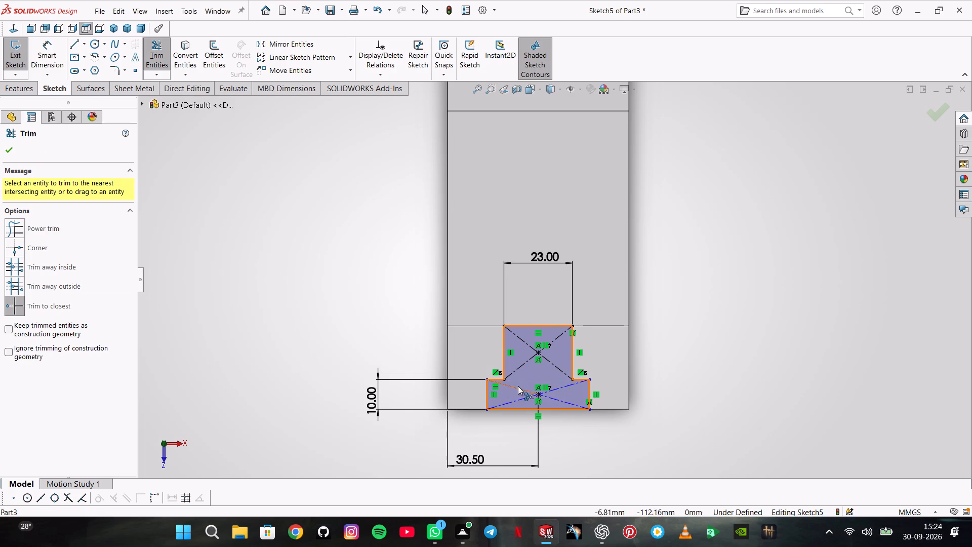
{"action": "left_click", "coordinate": [9, 150]}
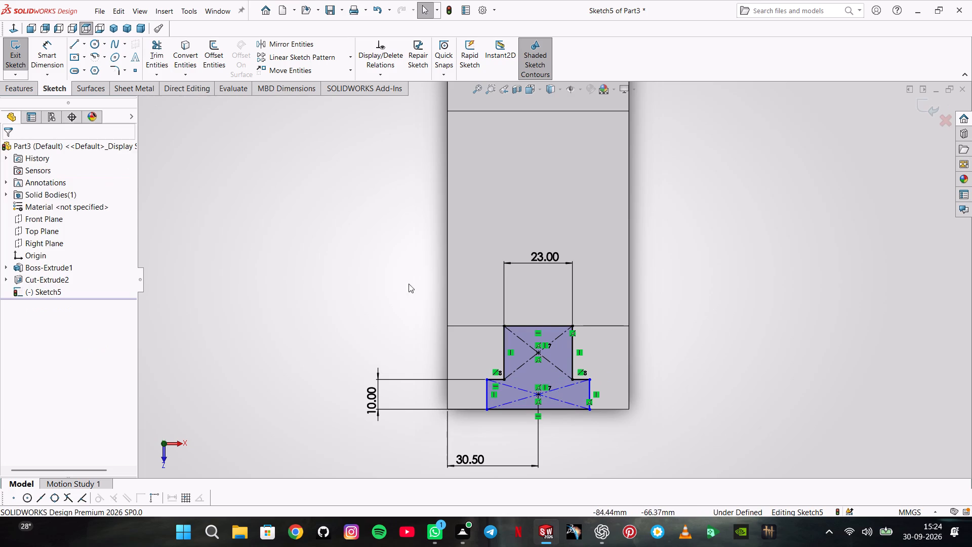
{"action": "middle_click_drag", "start_coordinate": [730, 384], "coordinate": [738, 289]}
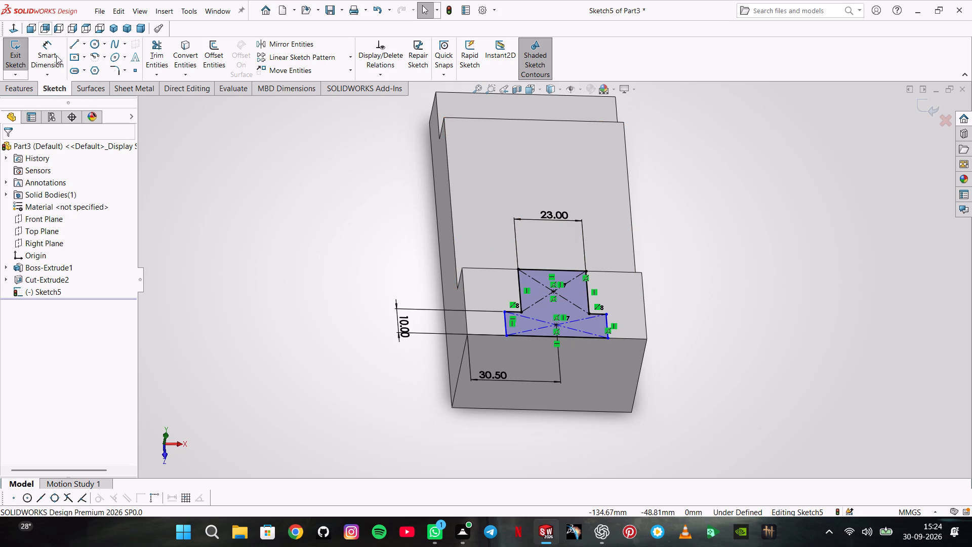
{"action": "left_click", "coordinate": [23, 60]}
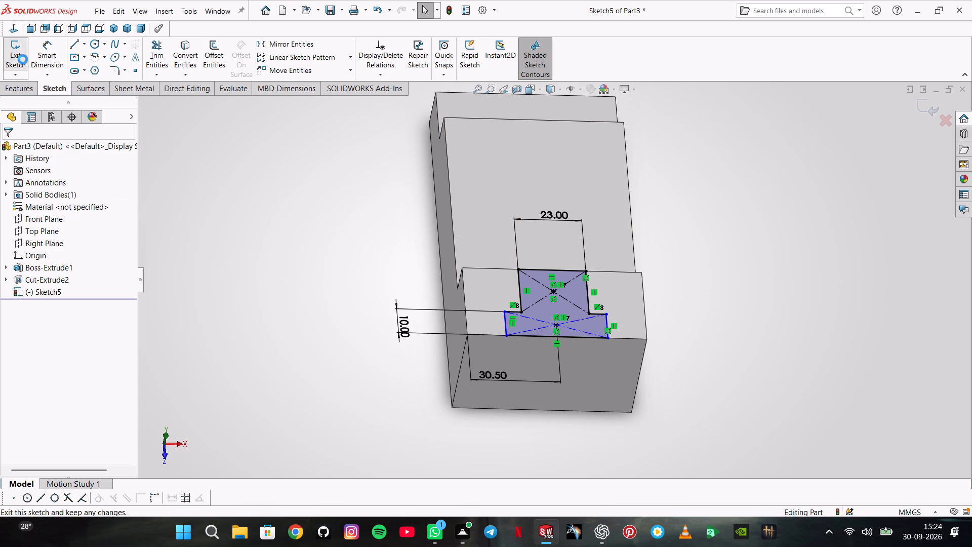
In a new sketch on the tall end's top face, trace with lines the closed area between the T-shape and the block's negative-X side edge.
{"action": "left_click", "coordinate": [487, 281]}
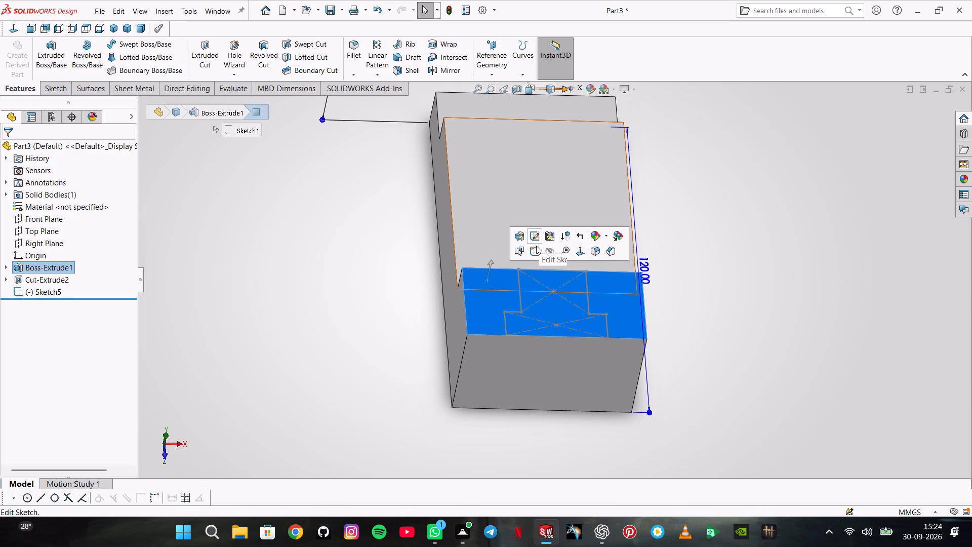
{"action": "left_click", "coordinate": [538, 247]}
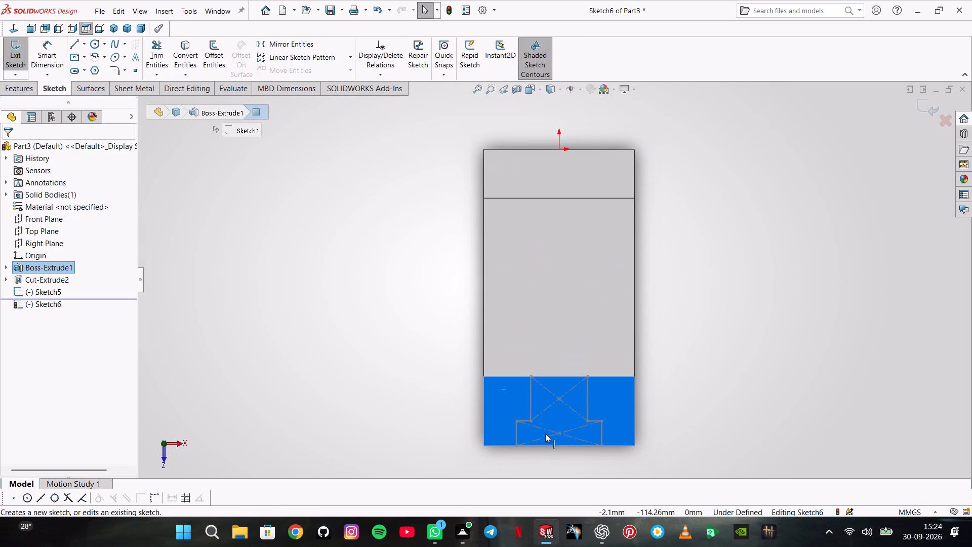
{"action": "left_click", "coordinate": [70, 44]}
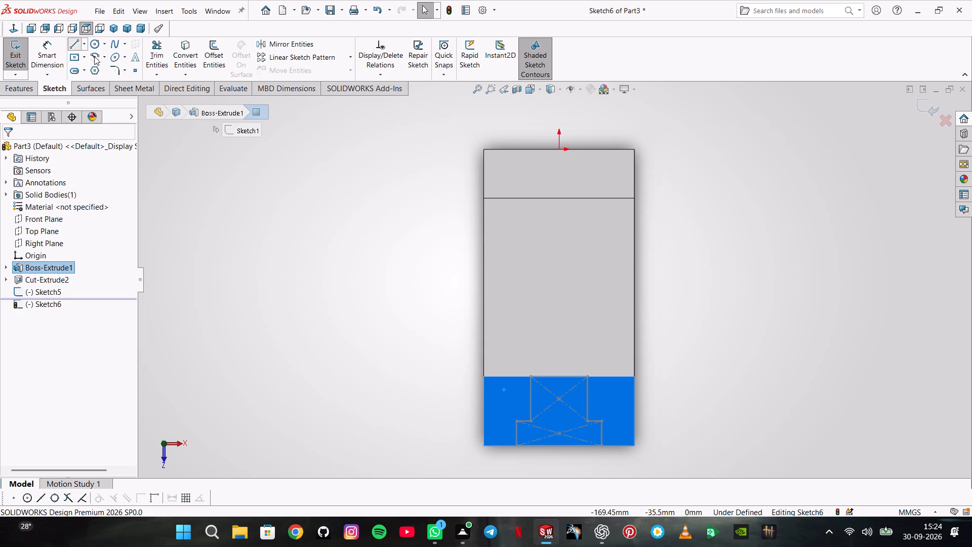
{"action": "left_click", "coordinate": [517, 445]}
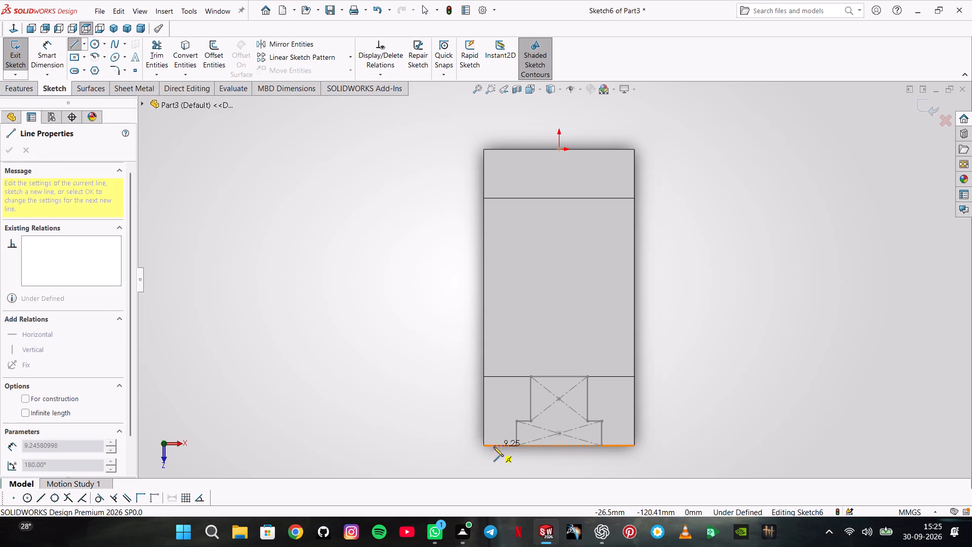
{"action": "left_click", "coordinate": [482, 445]}
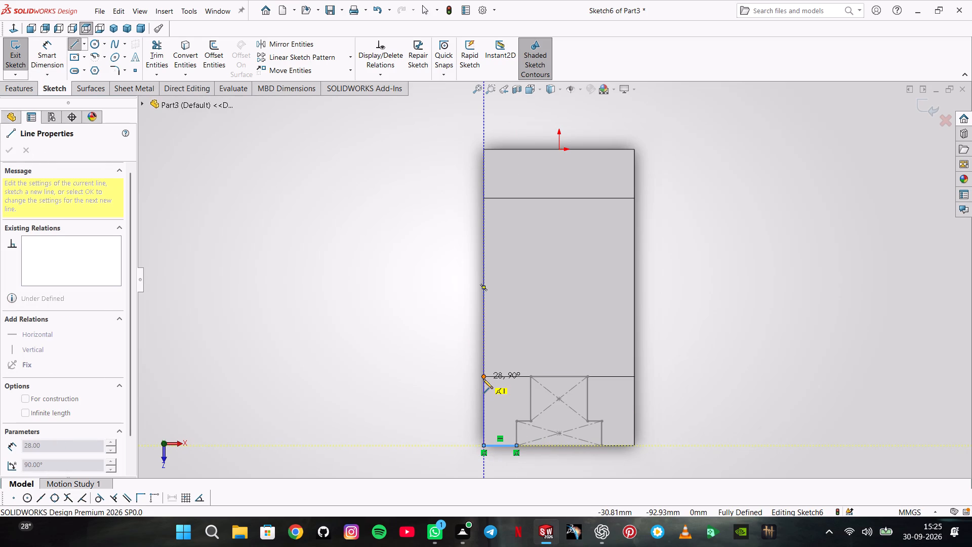
{"action": "left_click", "coordinate": [483, 378]}
{"action": "left_click", "coordinate": [532, 377]}
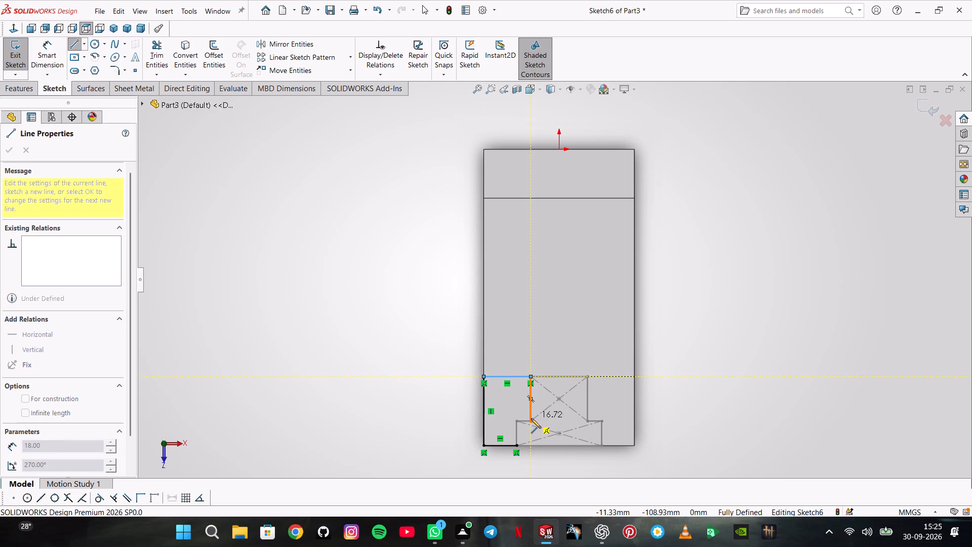
{"action": "left_click", "coordinate": [531, 418]}
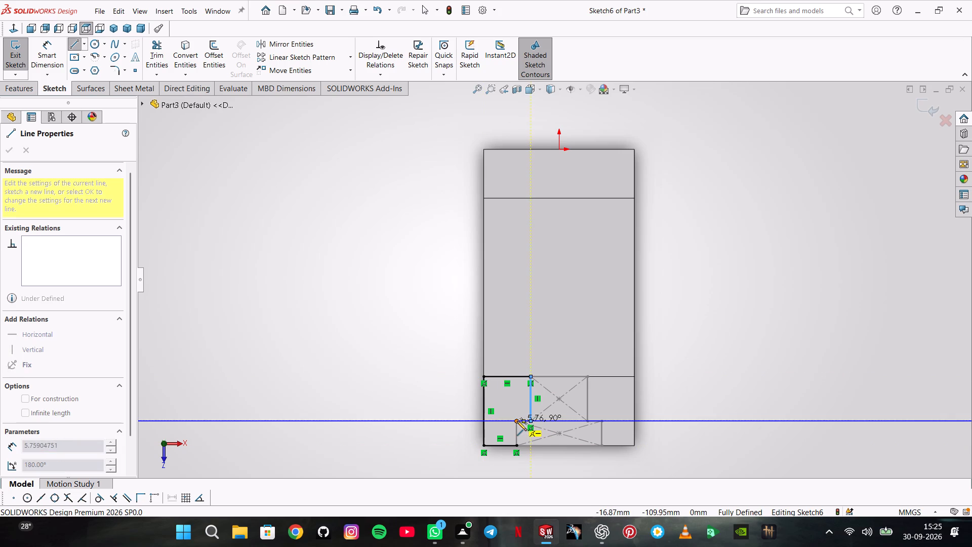
{"action": "left_click", "coordinate": [517, 421]}
{"action": "left_click", "coordinate": [515, 445]}
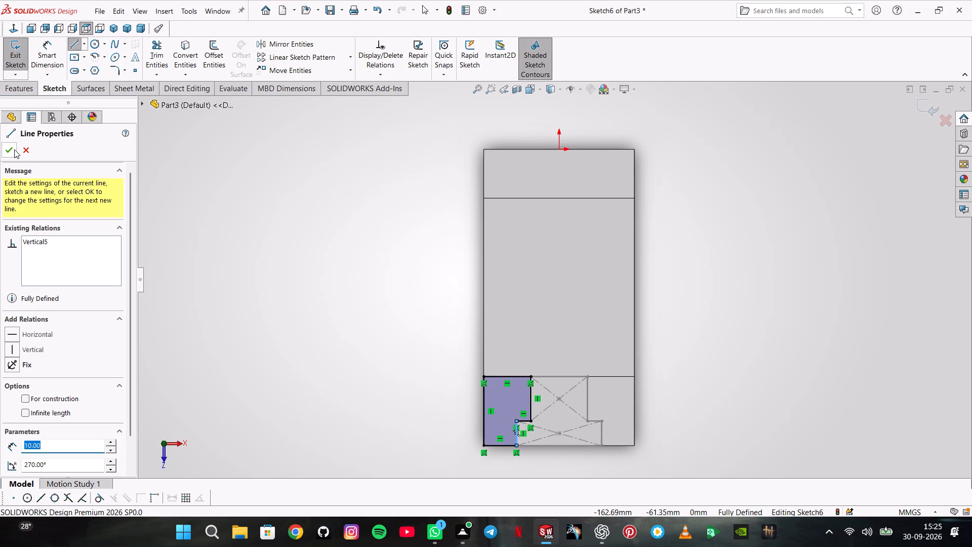
Draw a centreline about 14 mm long from the midpoint of the tall end's outer edge, perpendicular to that edge.
{"action": "left_click", "coordinate": [86, 43]}
{"action": "left_click", "coordinate": [92, 69]}
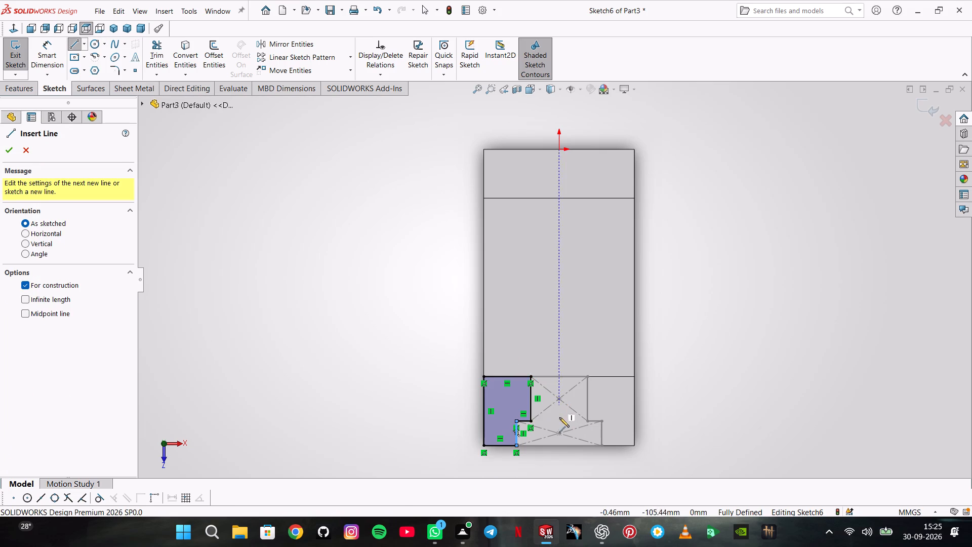
{"action": "left_click", "coordinate": [557, 444]}
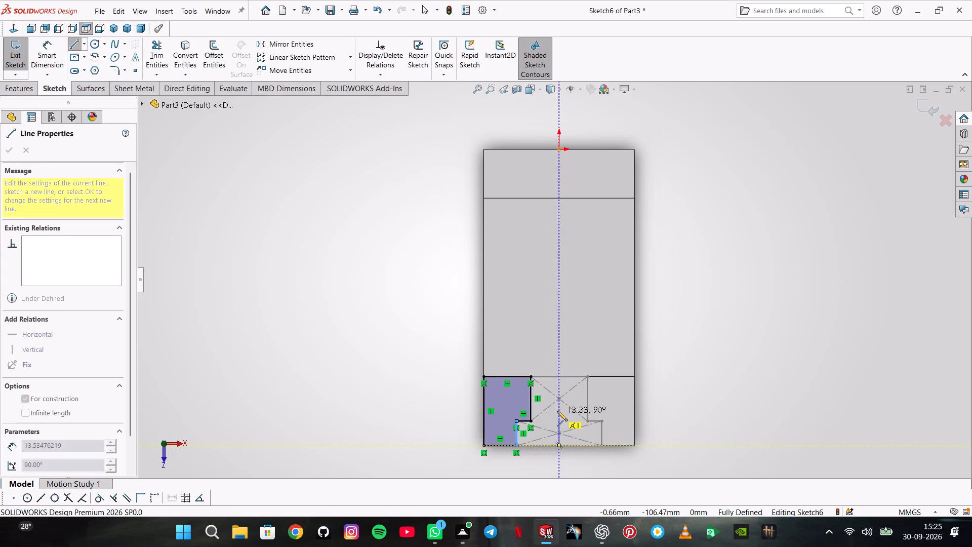
{"action": "left_click", "coordinate": [557, 411]}
{"action": "double_click", "coordinate": [697, 356]}
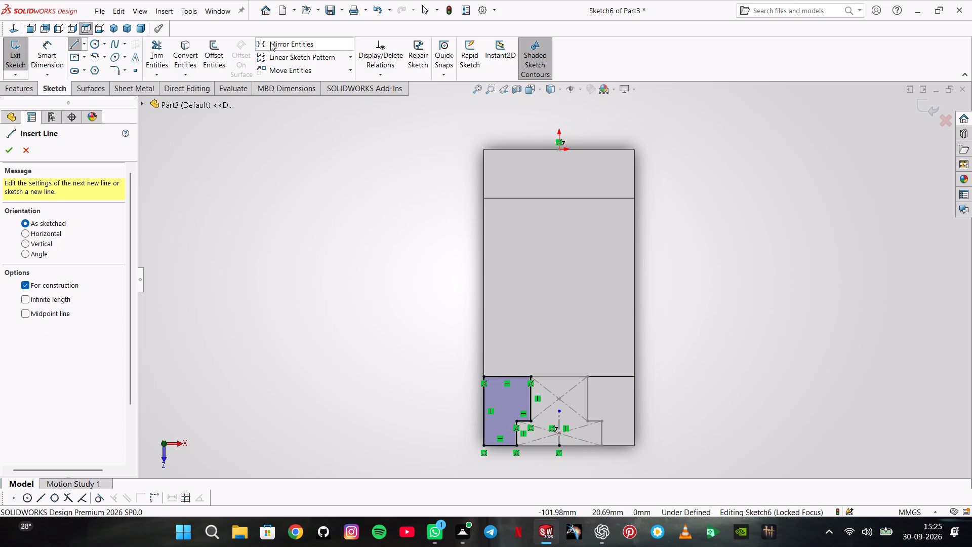
Mirror the six lines of the closed side outline about the centreline, keeping the original.
{"action": "left_click", "coordinate": [272, 41]}
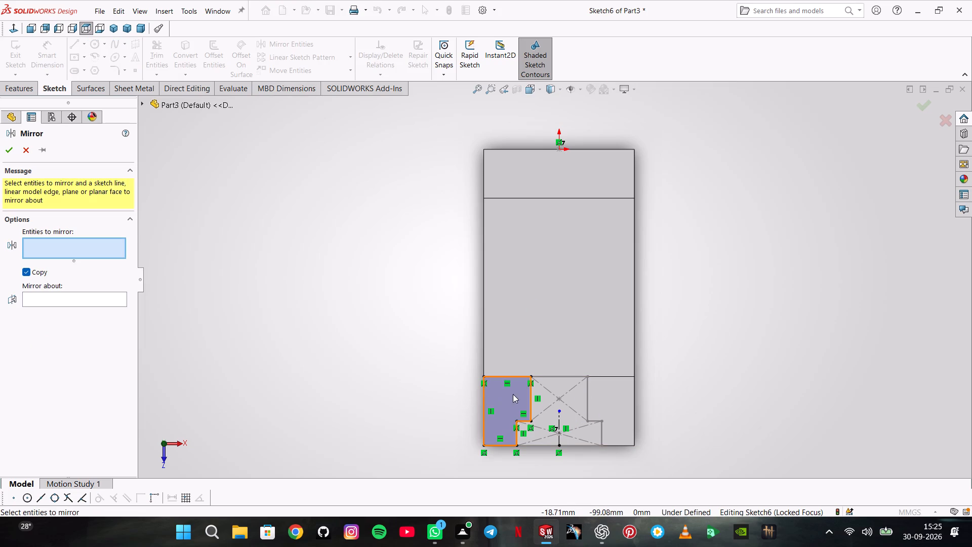
{"action": "left_click", "coordinate": [516, 396]}
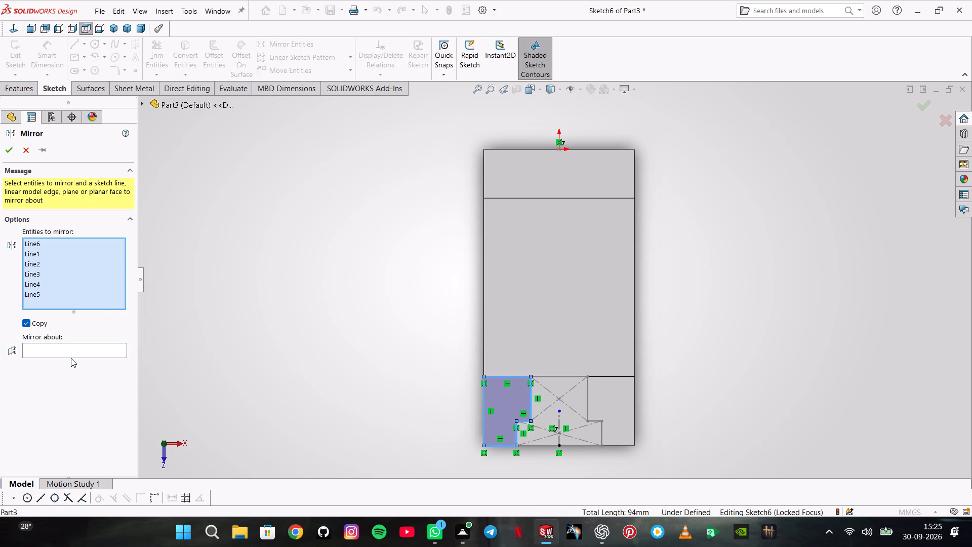
{"action": "left_click", "coordinate": [71, 358]}
{"action": "left_click", "coordinate": [107, 345]}
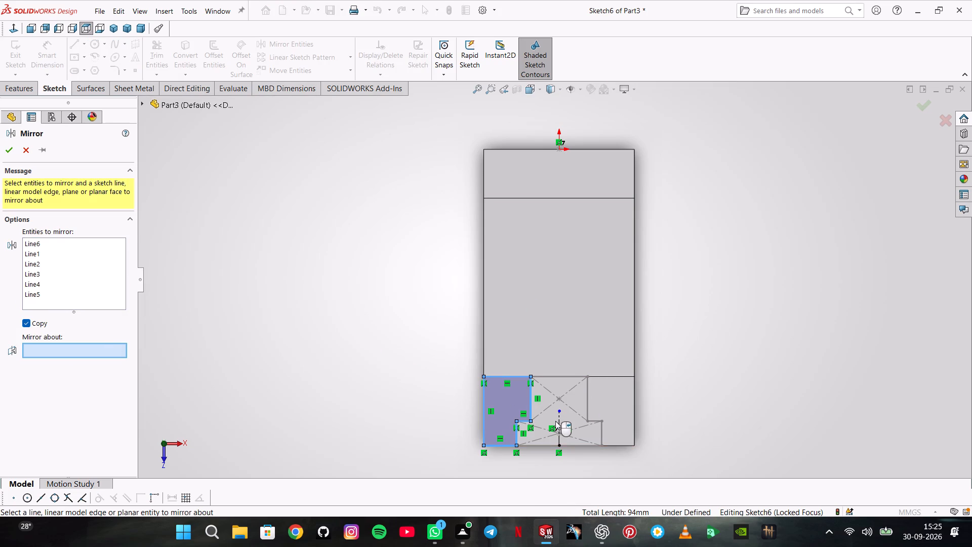
{"action": "left_click", "coordinate": [559, 421]}
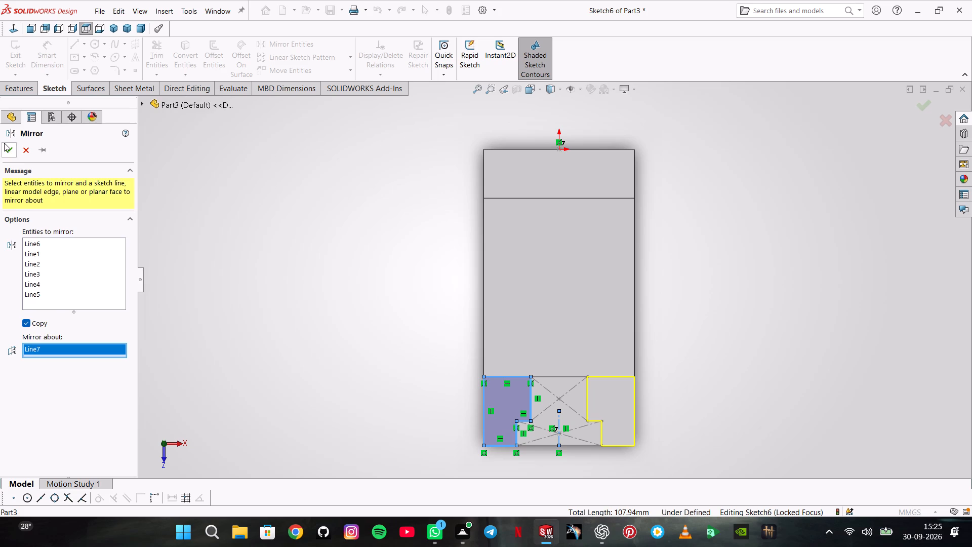
{"action": "left_click", "coordinate": [4, 143]}
Extrude both closed side areas upward from the tall end's top face as a merged blind boss, 11 mm deep.
{"action": "left_click", "coordinate": [8, 85]}
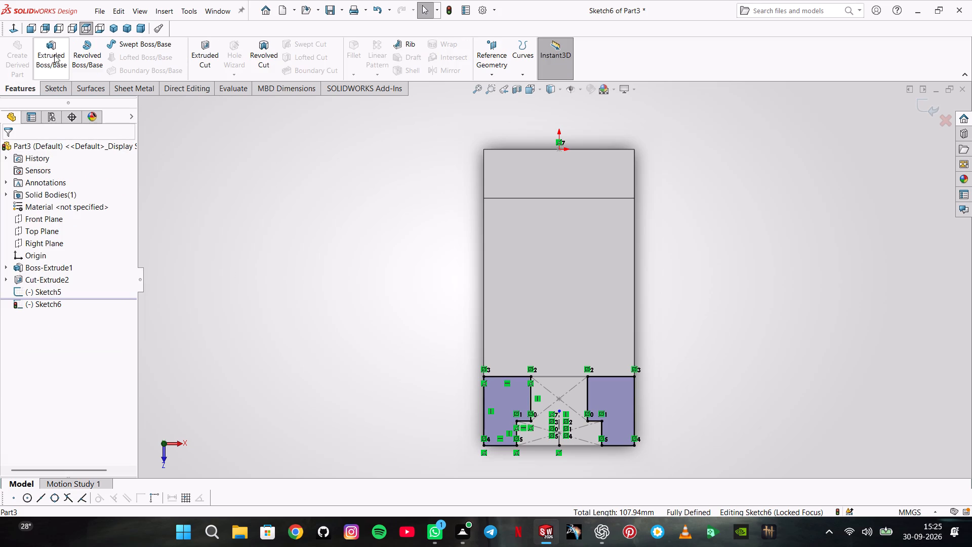
{"action": "left_click", "coordinate": [56, 54]}
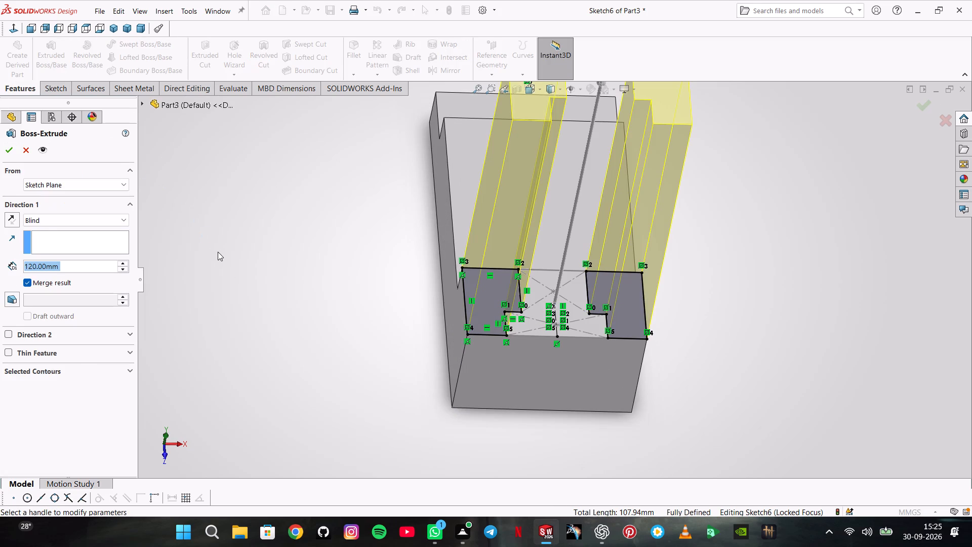
{"action": "key", "text": "1"}
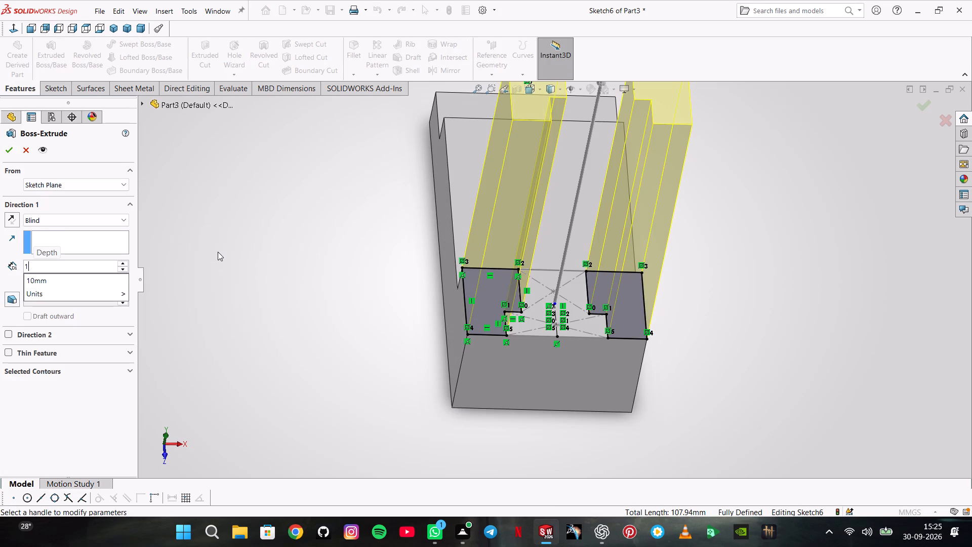
{"action": "key", "text": "1"}
{"action": "key", "text": "Return"}
{"action": "key", "text": "Return"}
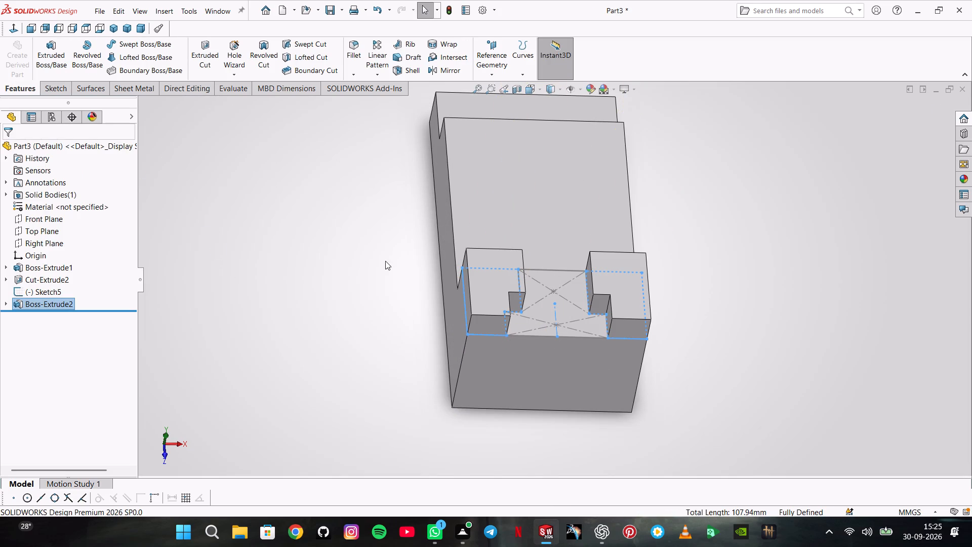
{"action": "left_click", "coordinate": [385, 328]}
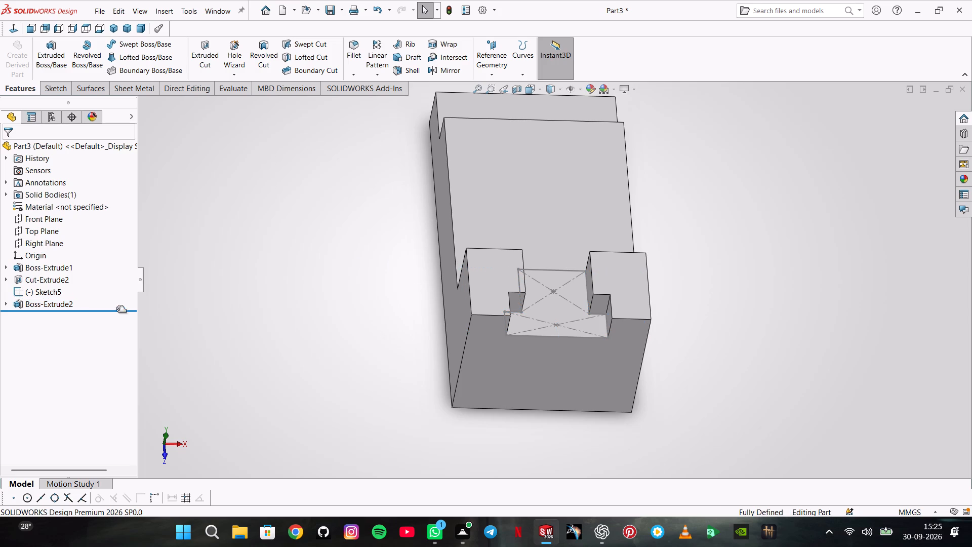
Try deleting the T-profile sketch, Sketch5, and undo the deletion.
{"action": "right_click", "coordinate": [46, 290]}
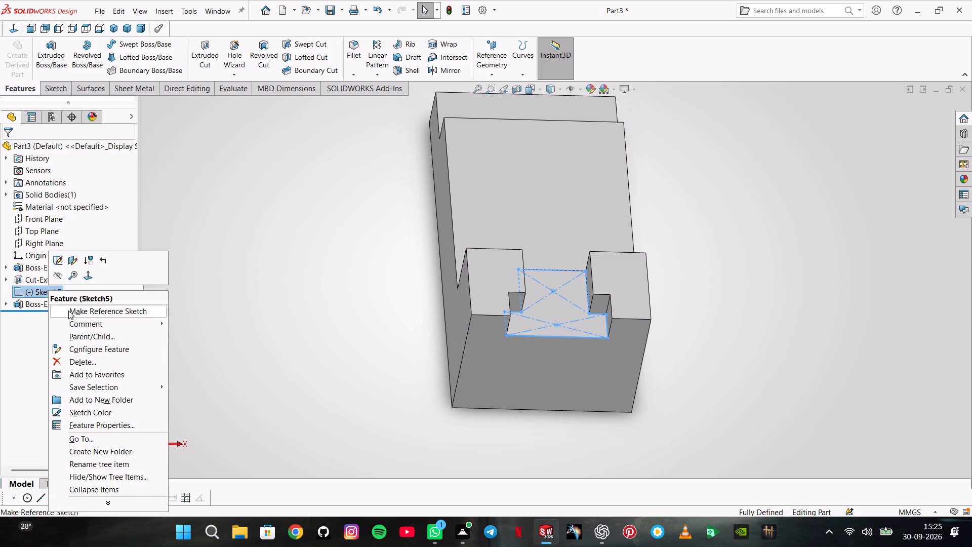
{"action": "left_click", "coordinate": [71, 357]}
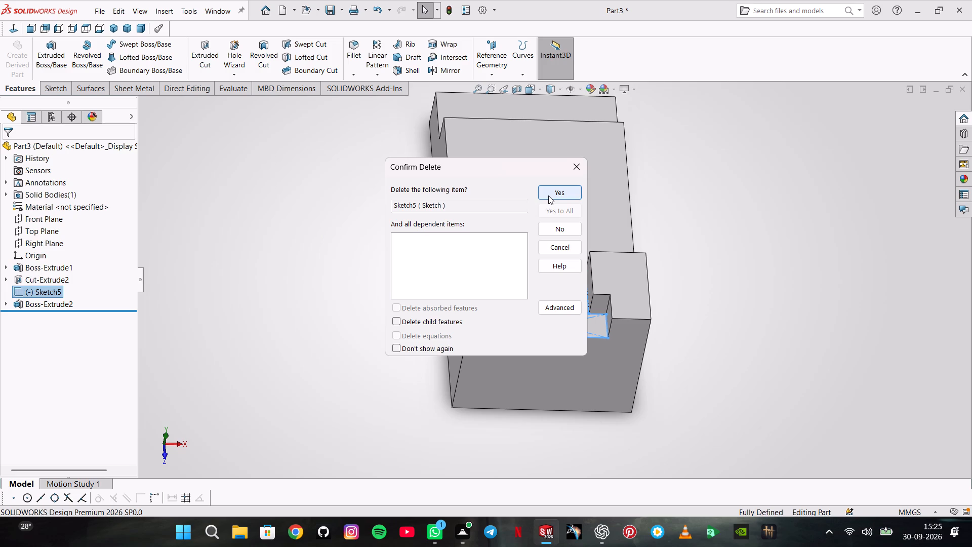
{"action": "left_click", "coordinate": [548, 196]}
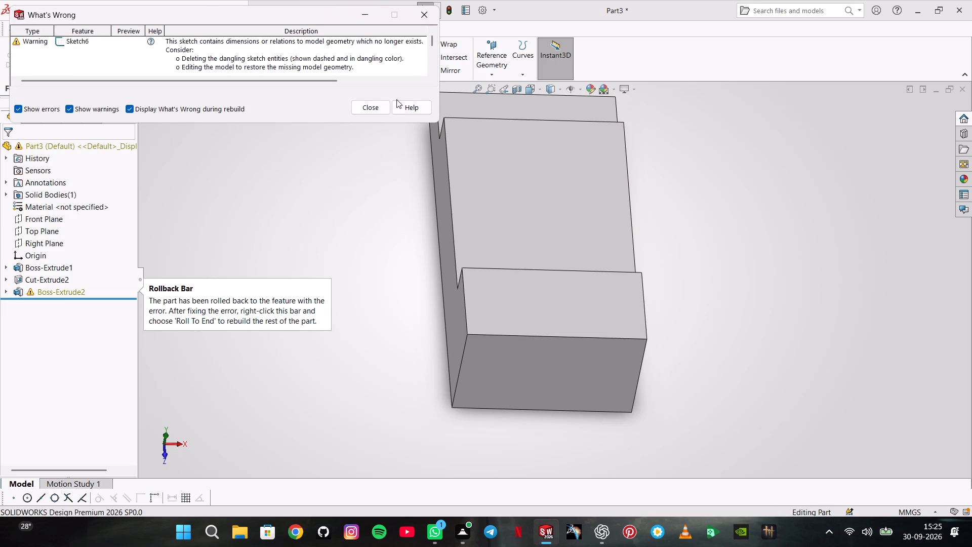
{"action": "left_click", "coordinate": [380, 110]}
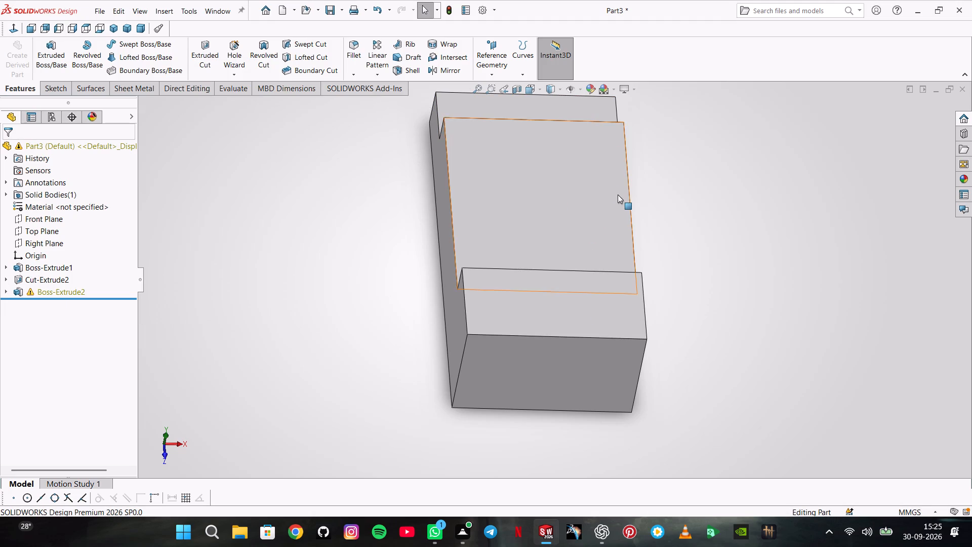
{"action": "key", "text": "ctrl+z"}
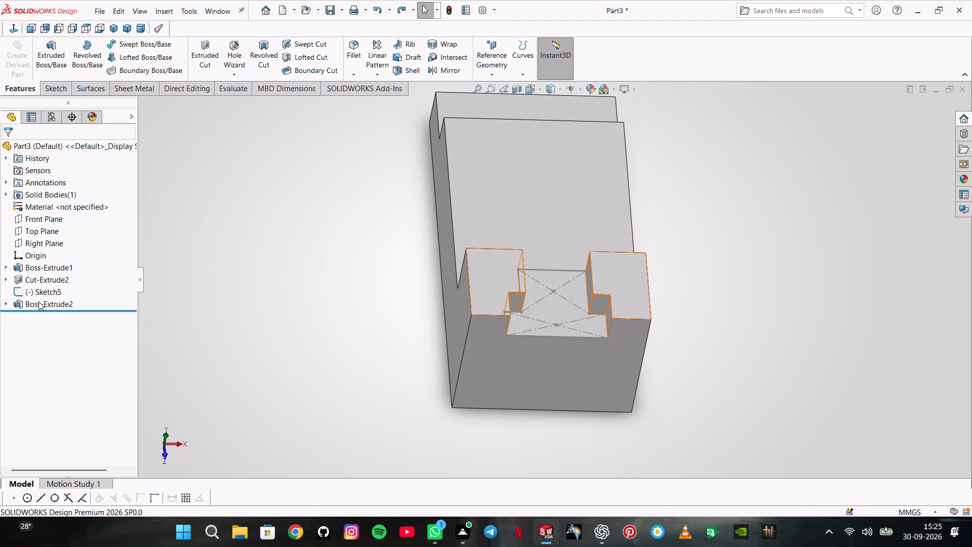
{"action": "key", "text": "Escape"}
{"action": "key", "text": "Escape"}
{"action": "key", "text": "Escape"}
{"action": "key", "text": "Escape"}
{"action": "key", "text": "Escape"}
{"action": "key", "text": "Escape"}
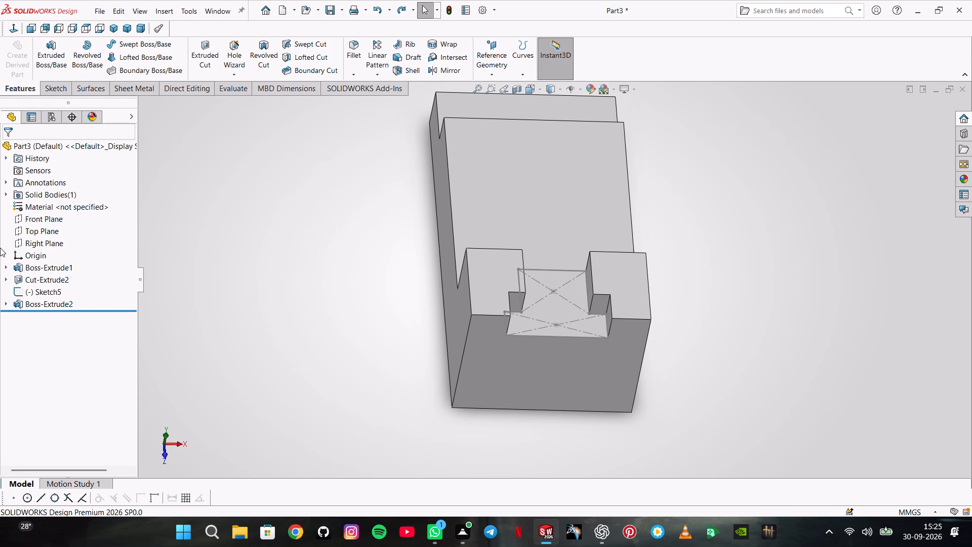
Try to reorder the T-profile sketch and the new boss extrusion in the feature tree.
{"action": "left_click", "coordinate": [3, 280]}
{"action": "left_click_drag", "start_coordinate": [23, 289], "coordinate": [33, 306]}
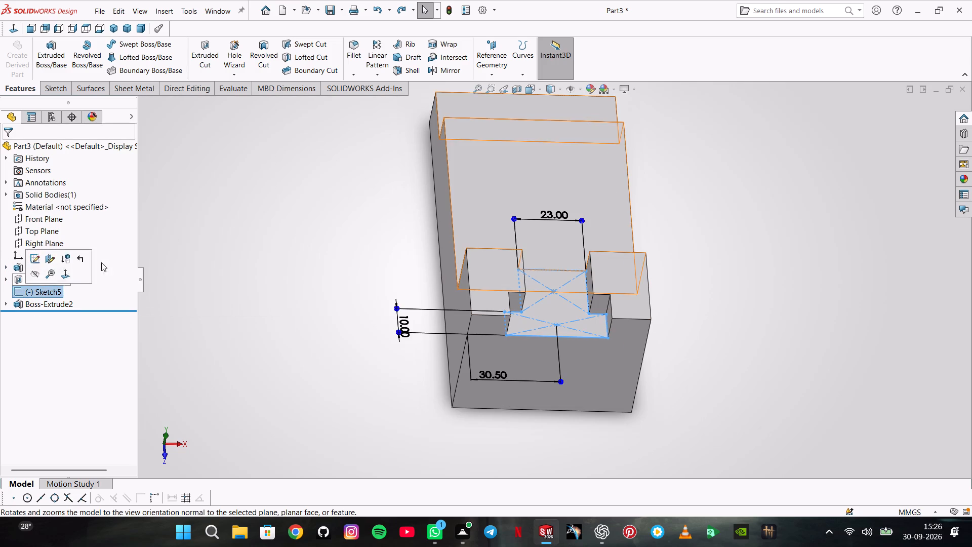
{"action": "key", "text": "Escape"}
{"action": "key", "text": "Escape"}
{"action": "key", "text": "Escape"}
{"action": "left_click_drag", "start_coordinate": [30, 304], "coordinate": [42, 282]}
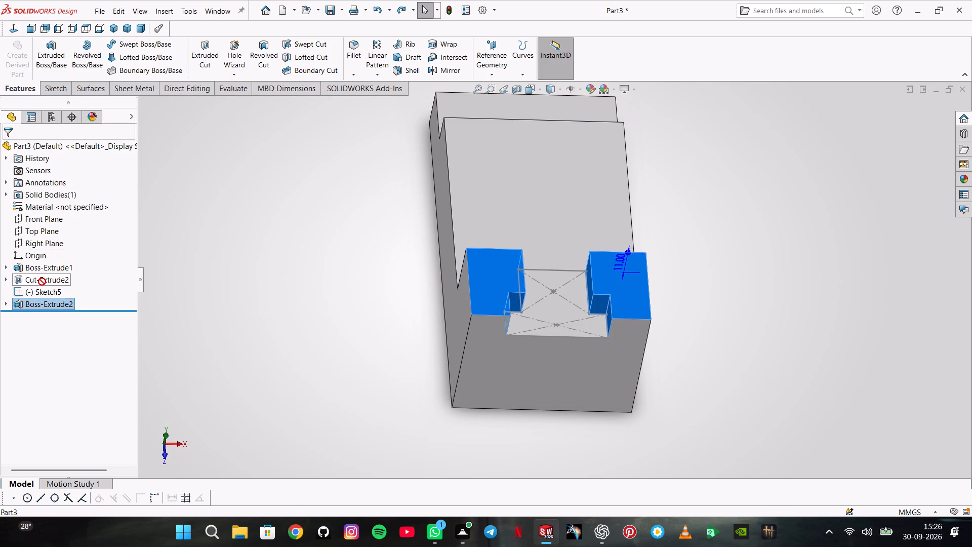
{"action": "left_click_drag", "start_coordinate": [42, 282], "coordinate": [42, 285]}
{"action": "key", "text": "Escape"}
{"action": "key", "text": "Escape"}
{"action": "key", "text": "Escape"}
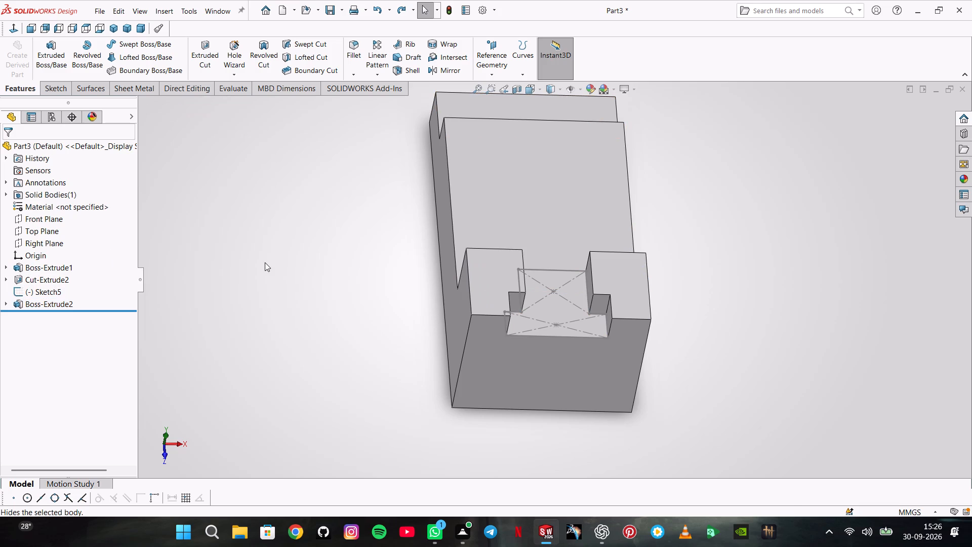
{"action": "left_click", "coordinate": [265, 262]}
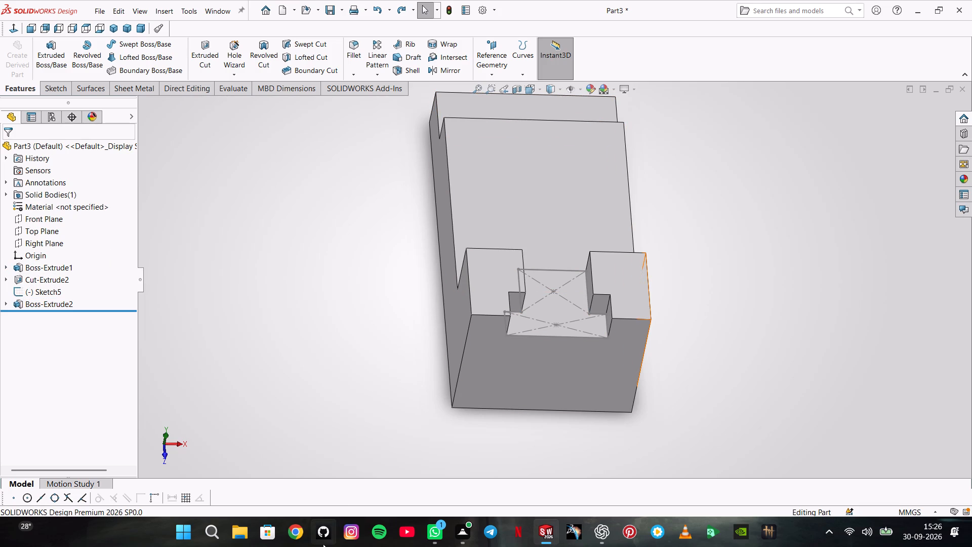
Hide the T-profile sketch, Sketch5.
{"action": "right_click", "coordinate": [24, 296]}
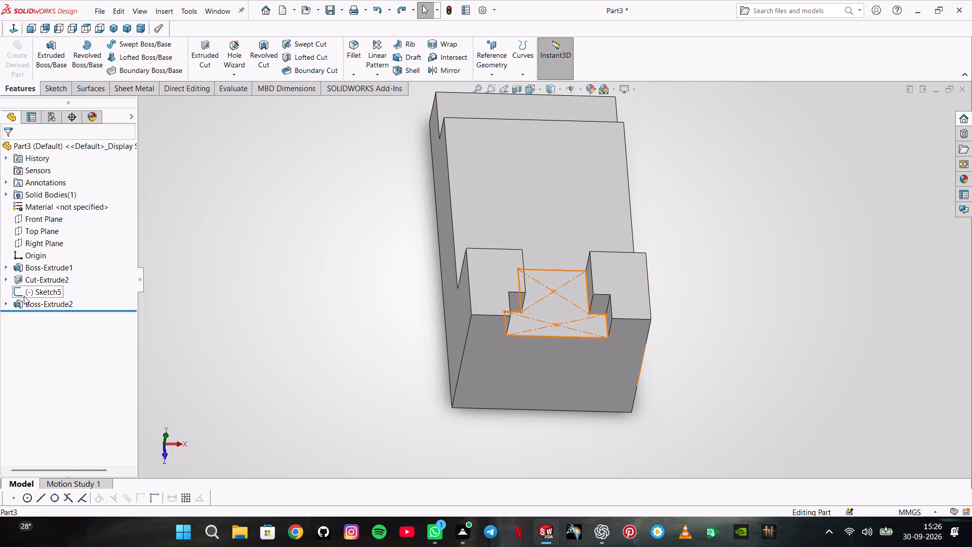
{"action": "left_click", "coordinate": [37, 274]}
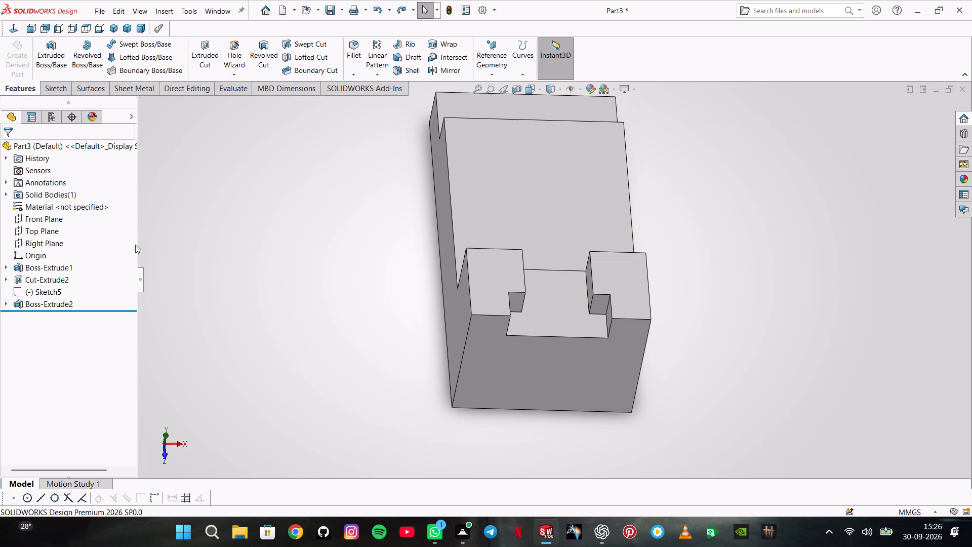
On the Top Plane, sketch a corner rectangle about 123 mm long from the inner step edge's negative-X corner to beyond the block's origin end.
{"action": "left_click", "coordinate": [58, 227]}
{"action": "left_click", "coordinate": [69, 212]}
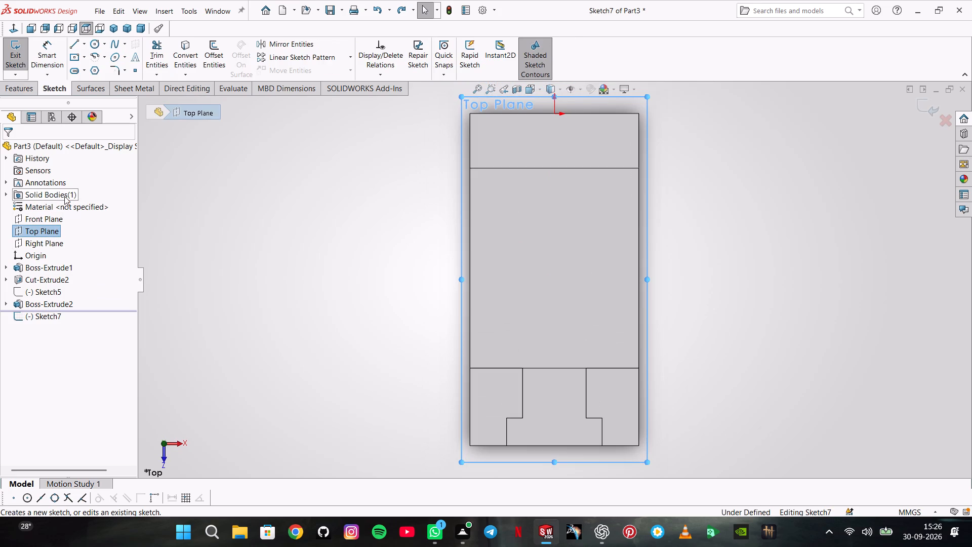
{"action": "left_click", "coordinate": [83, 53]}
{"action": "left_click", "coordinate": [88, 71]}
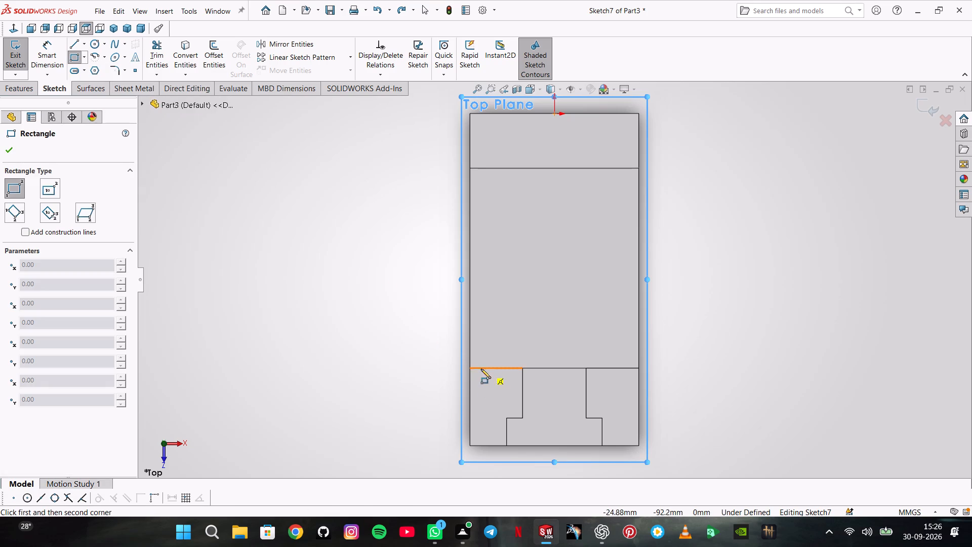
{"action": "left_click", "coordinate": [470, 369]}
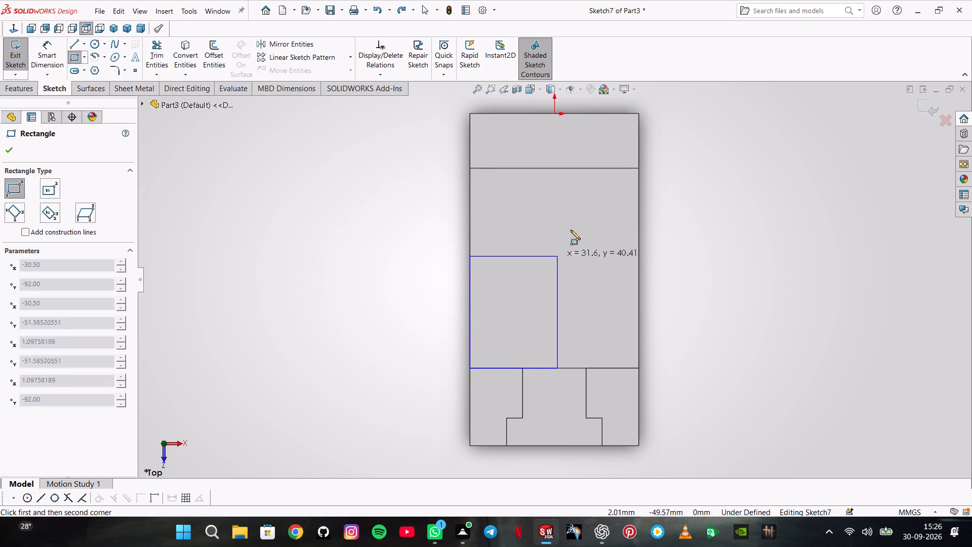
{"action": "middle_click_drag", "start_coordinate": [640, 166], "coordinate": [609, 167]}
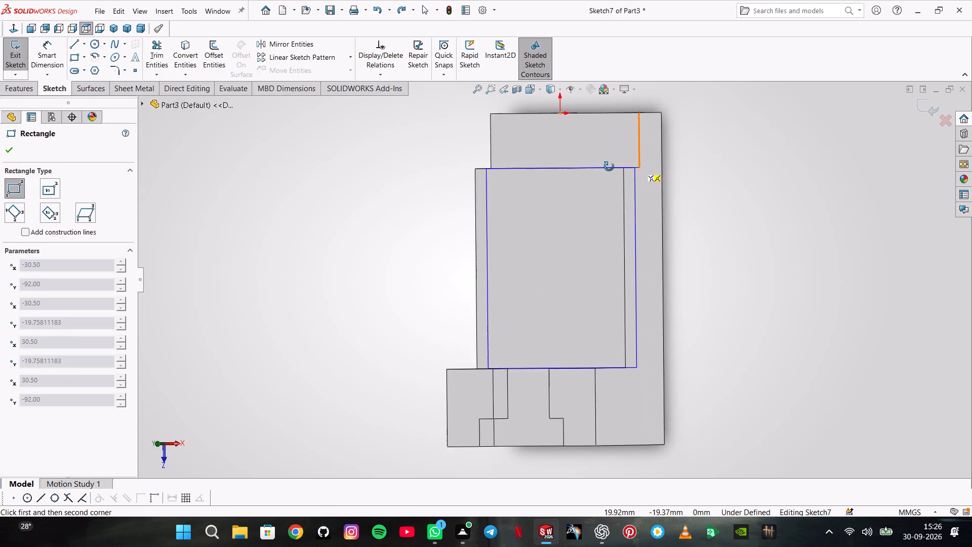
{"action": "middle_click_drag", "start_coordinate": [609, 167], "coordinate": [607, 161]}
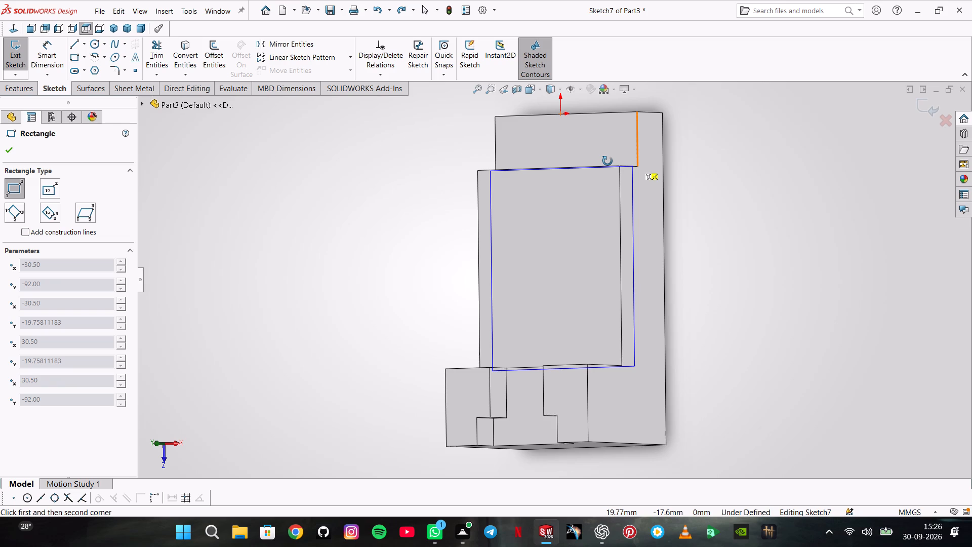
{"action": "middle_click_drag", "start_coordinate": [607, 161], "coordinate": [650, 157]}
{"action": "scroll", "coordinate": [596, 129], "scroll_direction": "up", "scroll_amount": 3}
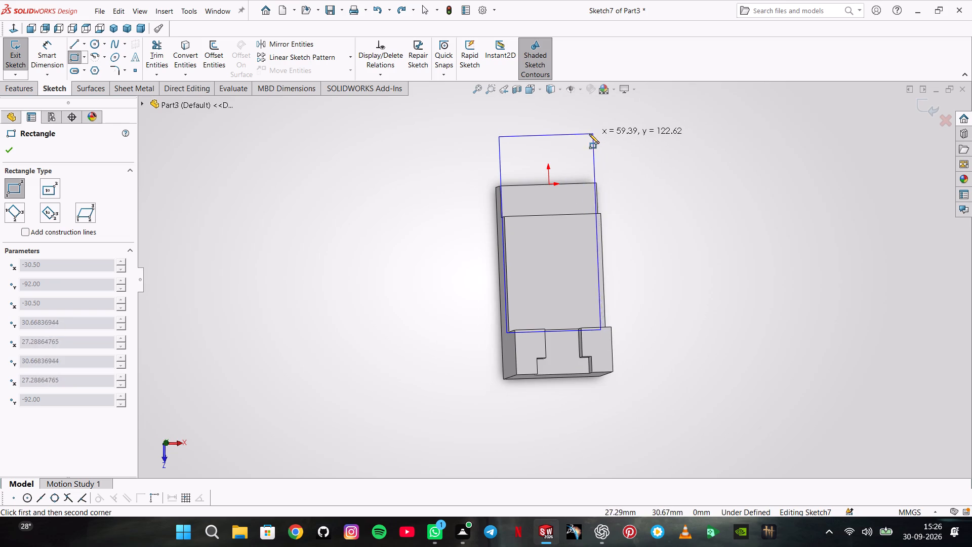
{"action": "left_click", "coordinate": [587, 134]}
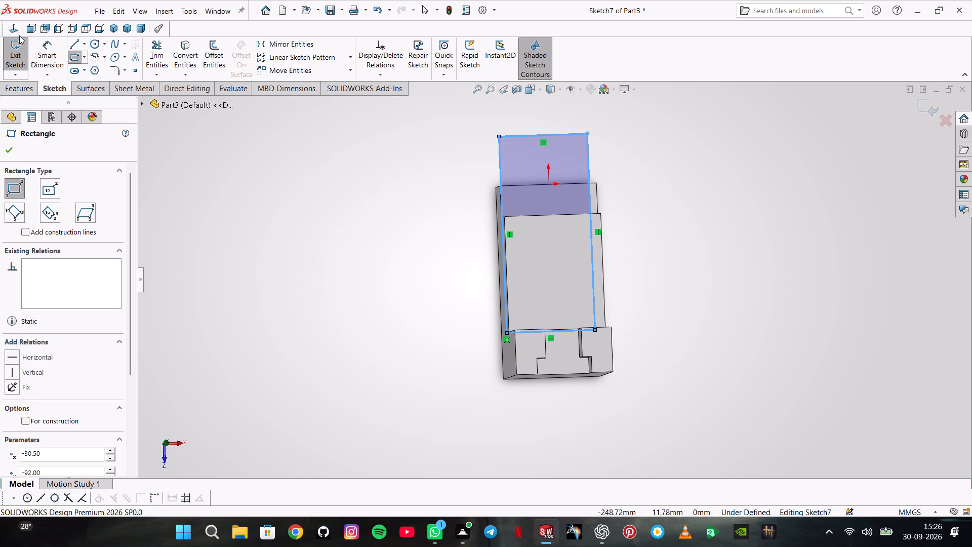
{"action": "left_click", "coordinate": [12, 27]}
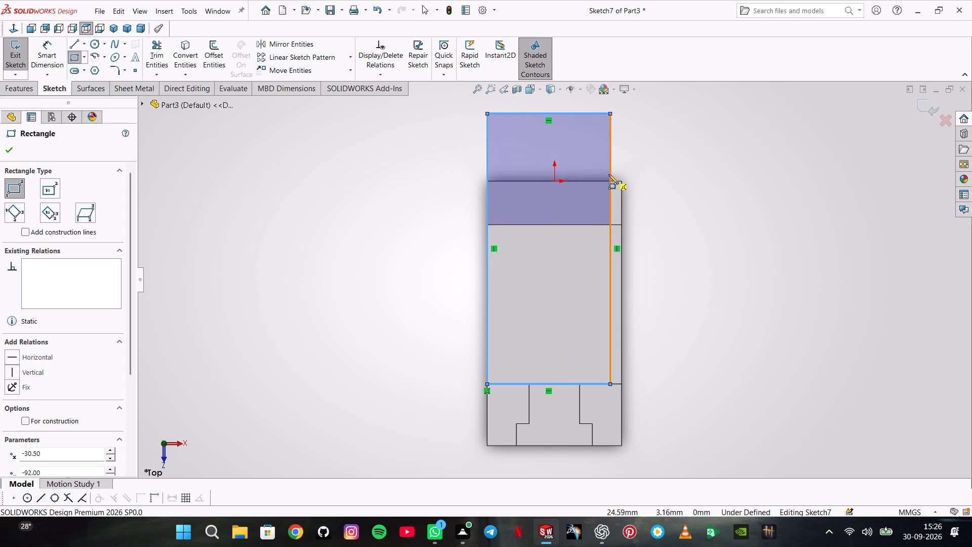
{"action": "key", "text": "Escape"}
Make the rectangle's positive-X long side collinear with the block's positive-X side edge.
{"action": "left_click", "coordinate": [610, 174], "text": "ctrl"}
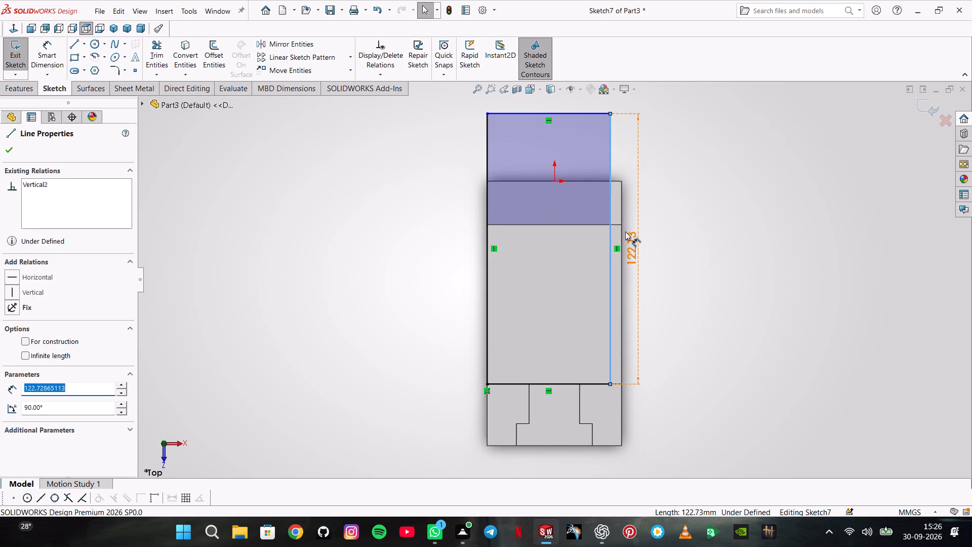
{"action": "left_click", "coordinate": [622, 237], "text": "ctrl"}
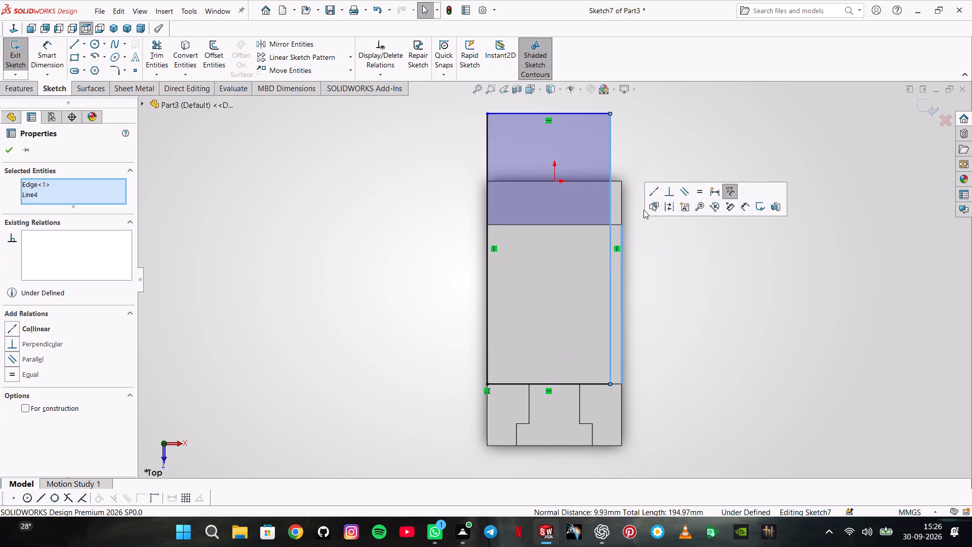
{"action": "left_click", "coordinate": [656, 191]}
{"action": "key", "text": "Escape"}
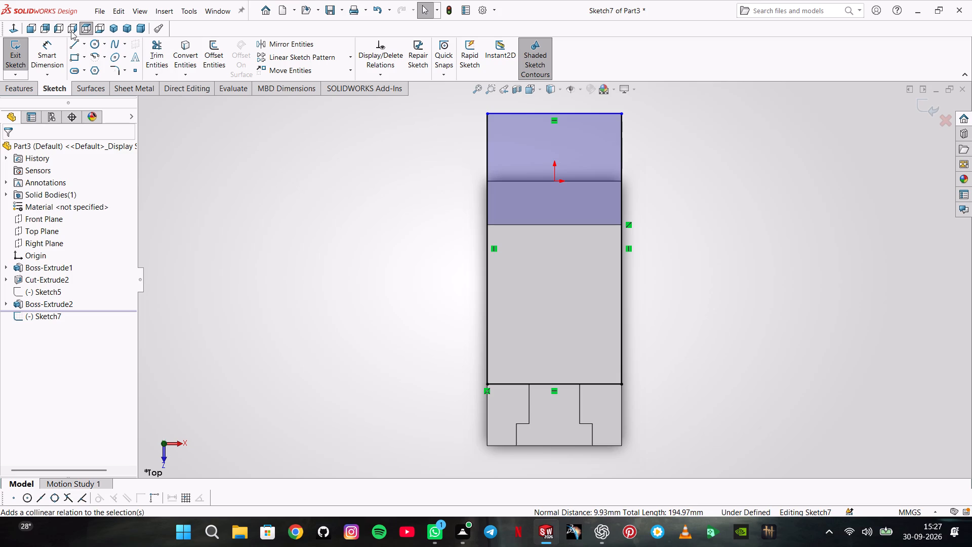
Dimension the distance from the rectangle's origin-end side to the block's opposite end edge and set it to 120 mm.
{"action": "left_click", "coordinate": [47, 50]}
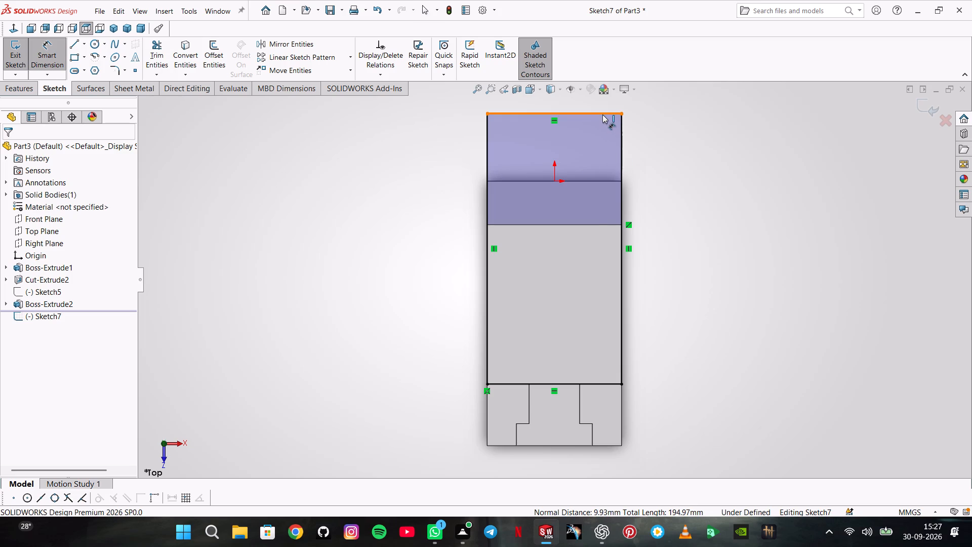
{"action": "left_click", "coordinate": [602, 112]}
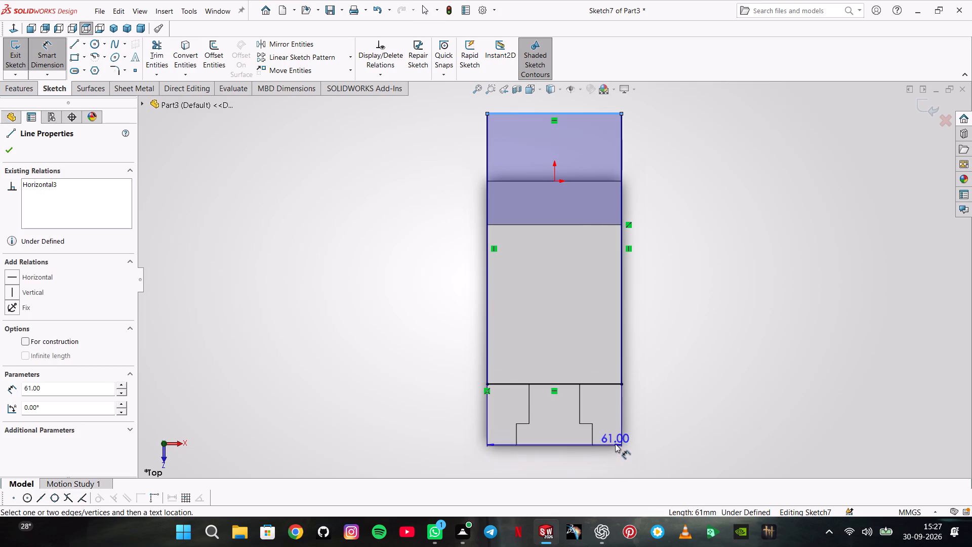
{"action": "left_click", "coordinate": [614, 446]}
{"action": "left_click", "coordinate": [709, 341]}
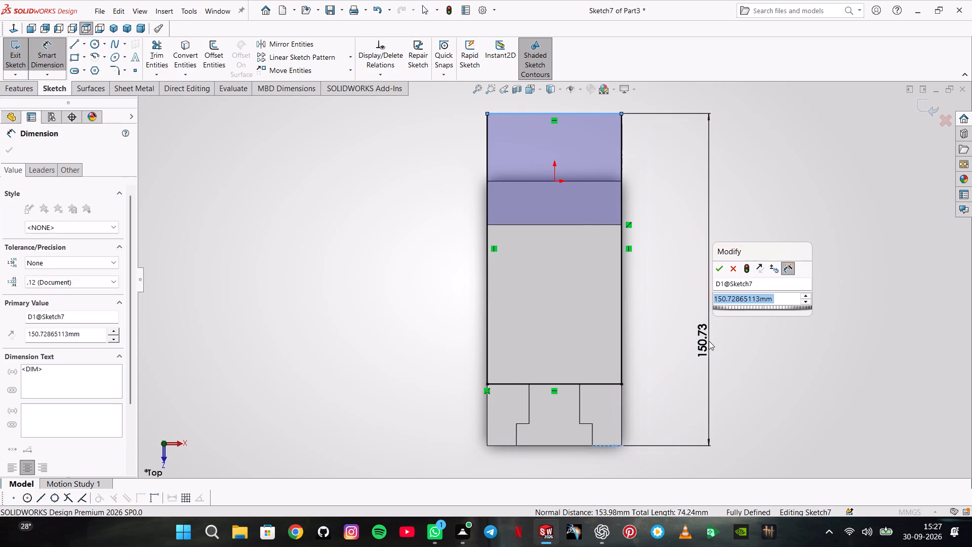
{"action": "type", "text": "120"}
{"action": "key", "text": "Return"}
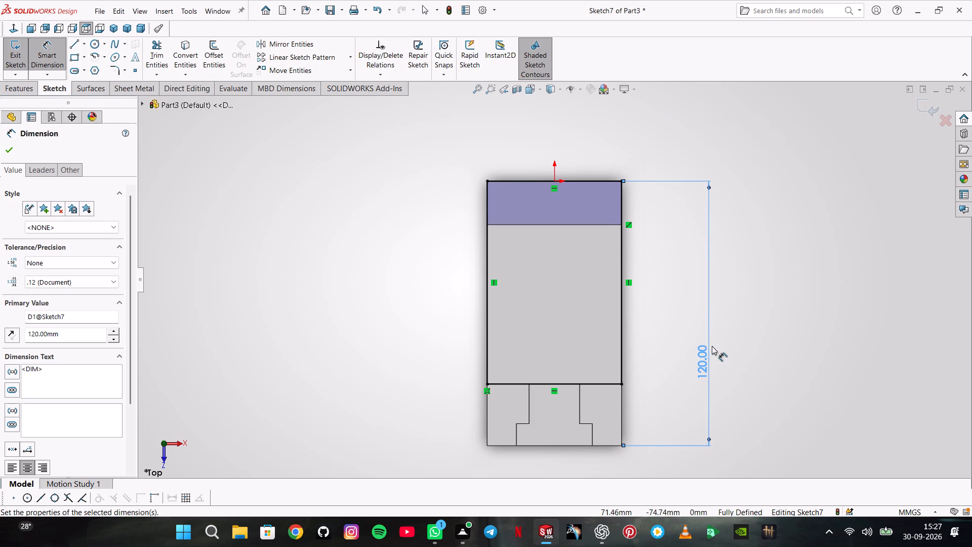
{"action": "middle_click_drag", "start_coordinate": [670, 209], "coordinate": [655, 206]}
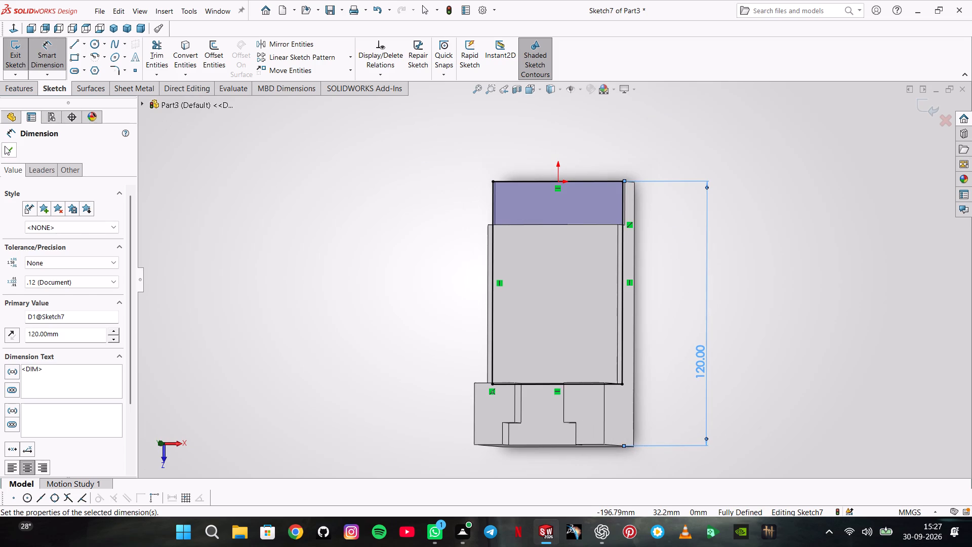
{"action": "left_click", "coordinate": [5, 146]}
{"action": "middle_click", "coordinate": [362, 103]}
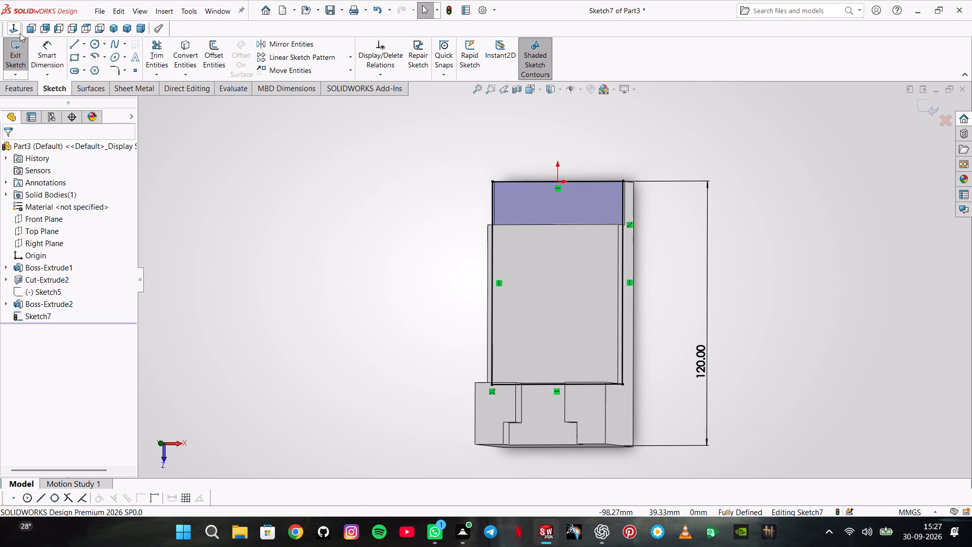
Sketch a vertical centerline about 122 mm long from the midpoint of the rectangle's inner side through the origin and beyond the block's end.
{"action": "left_click", "coordinate": [20, 33]}
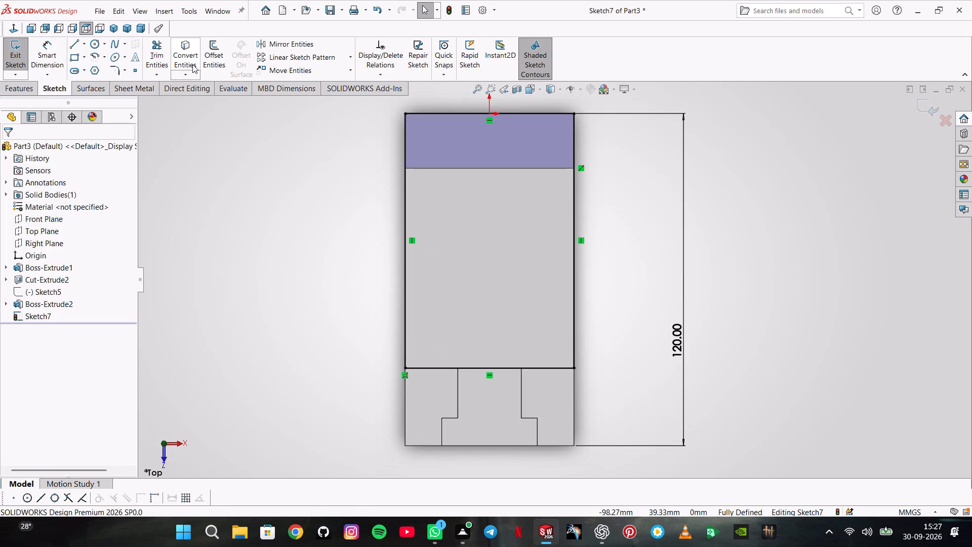
{"action": "left_click", "coordinate": [84, 41]}
{"action": "left_click", "coordinate": [87, 68]}
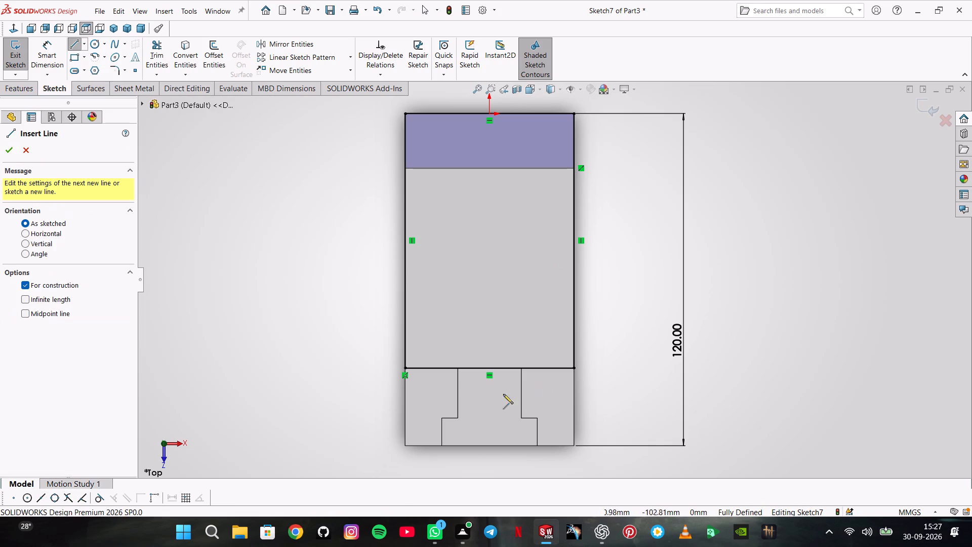
{"action": "left_click", "coordinate": [489, 368]}
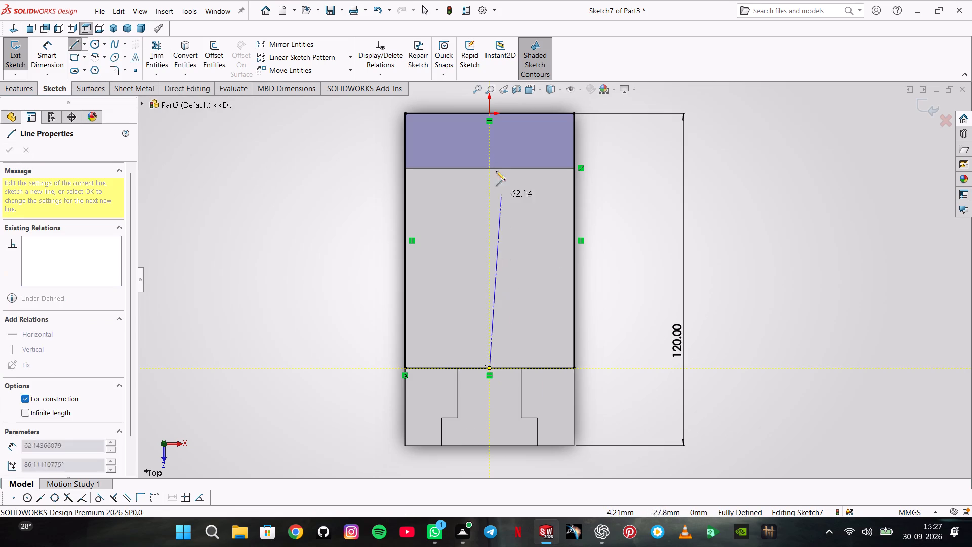
{"action": "scroll", "coordinate": [488, 108], "scroll_direction": "up", "scroll_amount": 2}
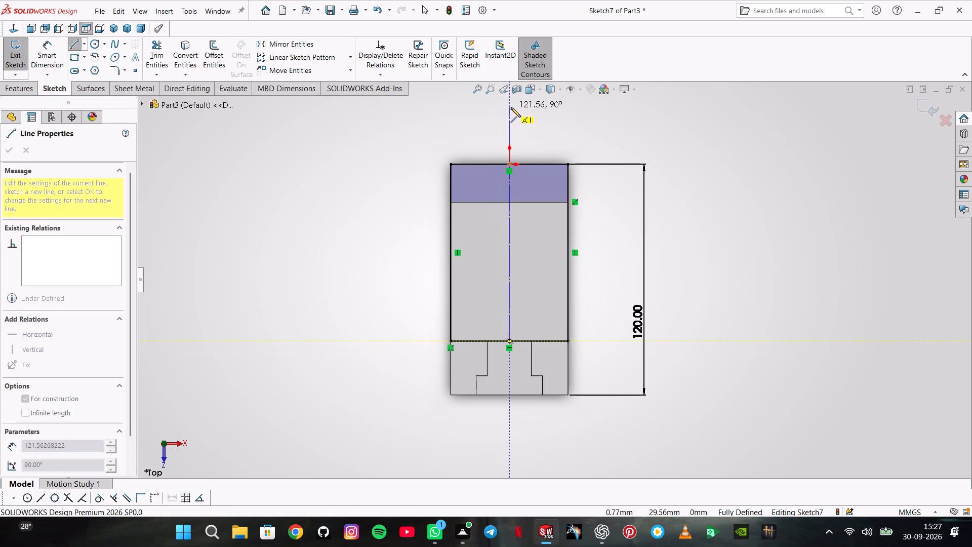
{"action": "left_click", "coordinate": [511, 107]}
{"action": "double_click", "coordinate": [539, 102]}
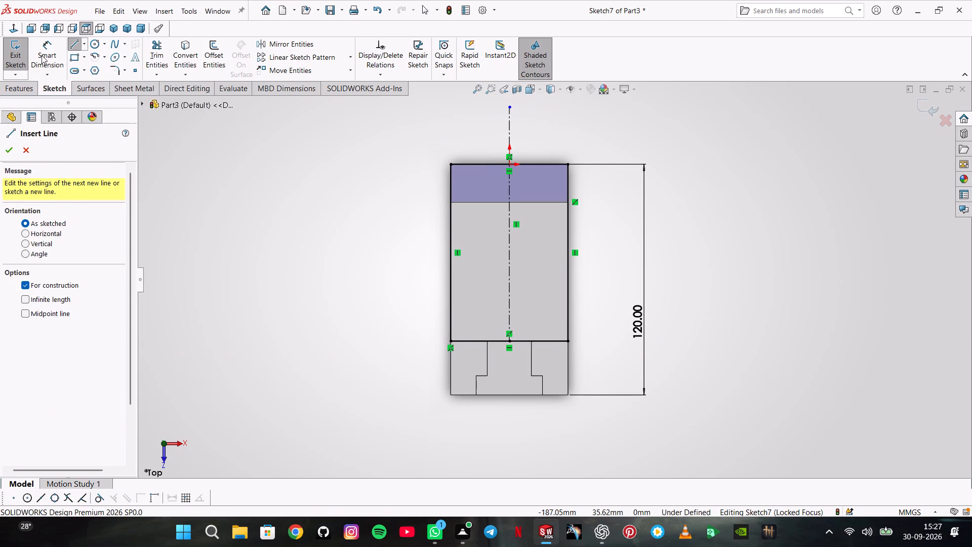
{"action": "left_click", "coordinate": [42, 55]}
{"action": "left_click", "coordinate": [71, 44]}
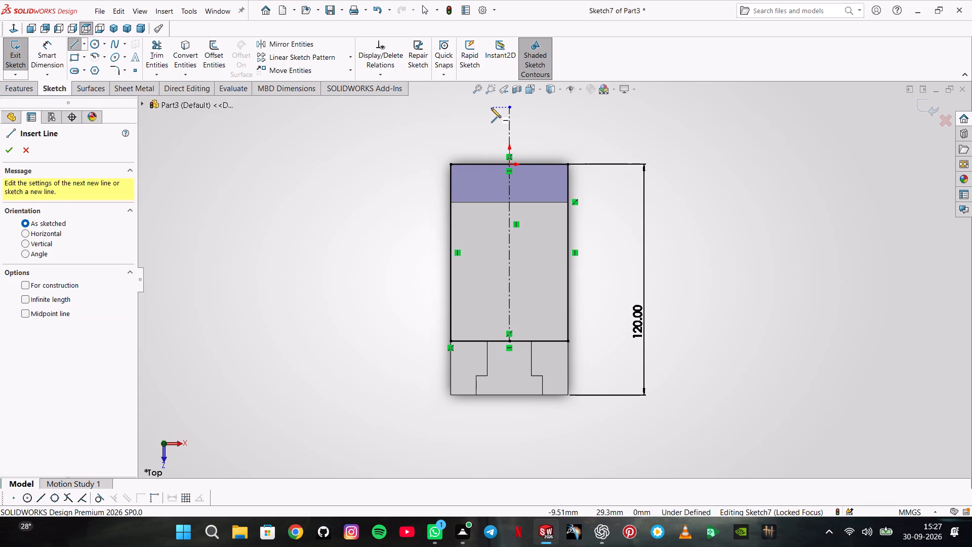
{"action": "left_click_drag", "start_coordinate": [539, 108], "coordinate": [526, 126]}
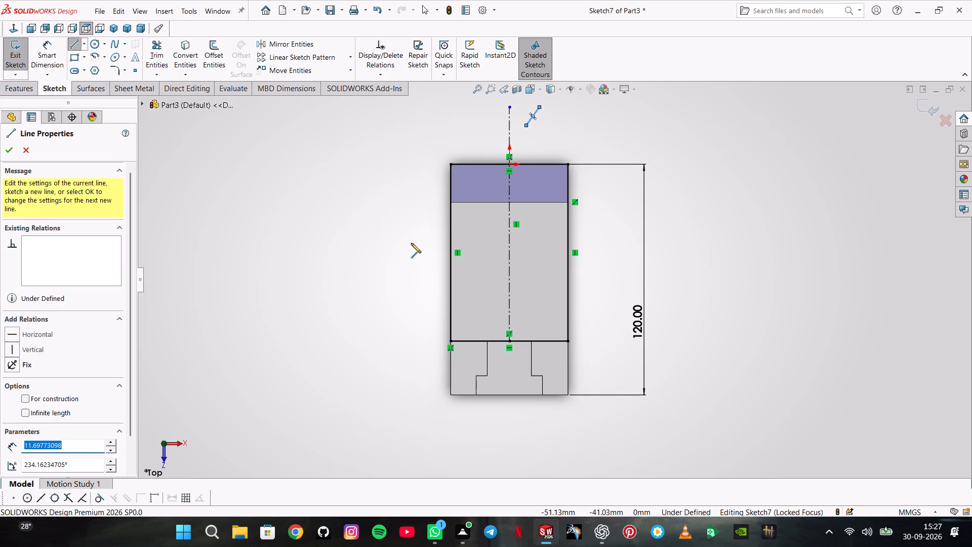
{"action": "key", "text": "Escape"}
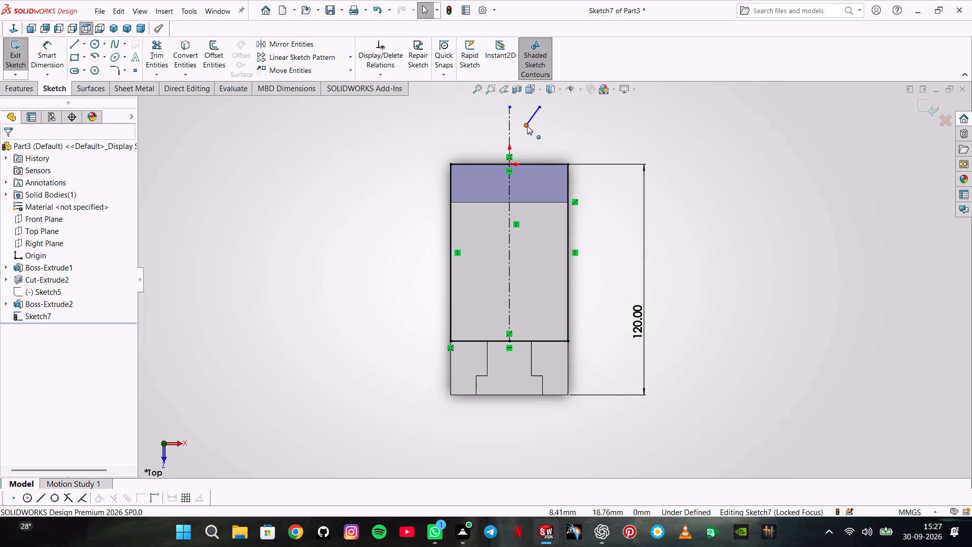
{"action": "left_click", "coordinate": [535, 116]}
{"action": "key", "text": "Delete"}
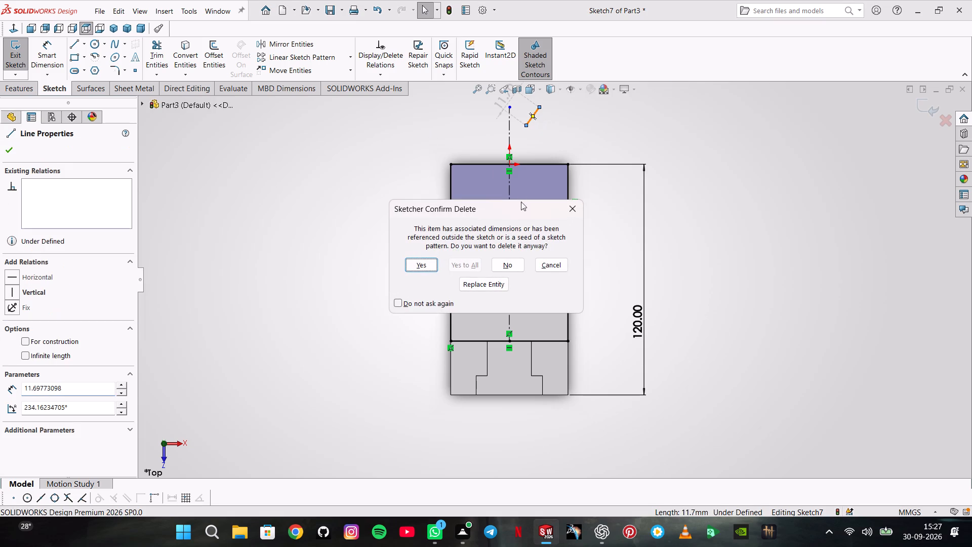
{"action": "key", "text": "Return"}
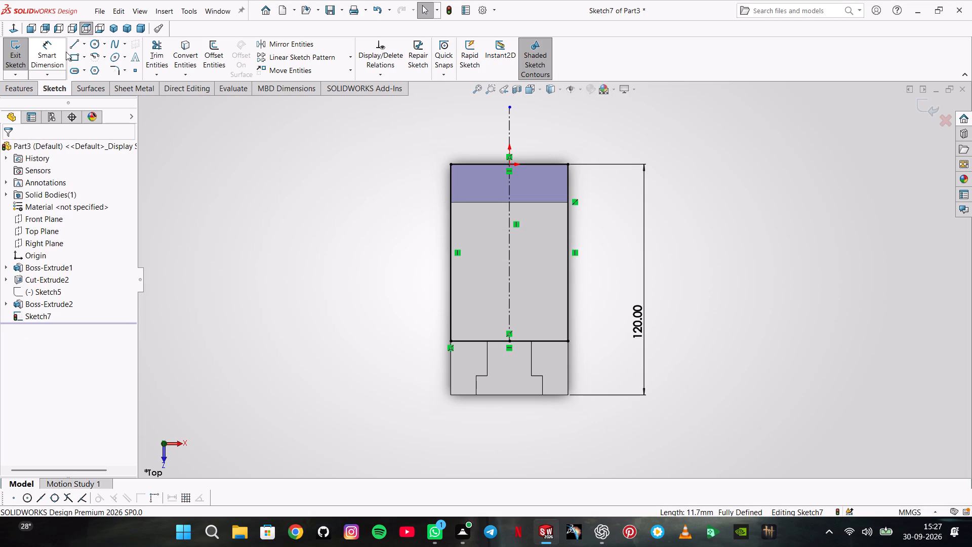
Sketch two slanted lines, about 89 mm and 101 mm long, crossing near the origin and running outward past the rectangle's opposite long sides.
{"action": "left_click", "coordinate": [69, 45]}
{"action": "left_click_drag", "start_coordinate": [531, 121], "coordinate": [527, 127]}
{"action": "left_click", "coordinate": [422, 254]}
{"action": "double_click", "coordinate": [417, 241]}
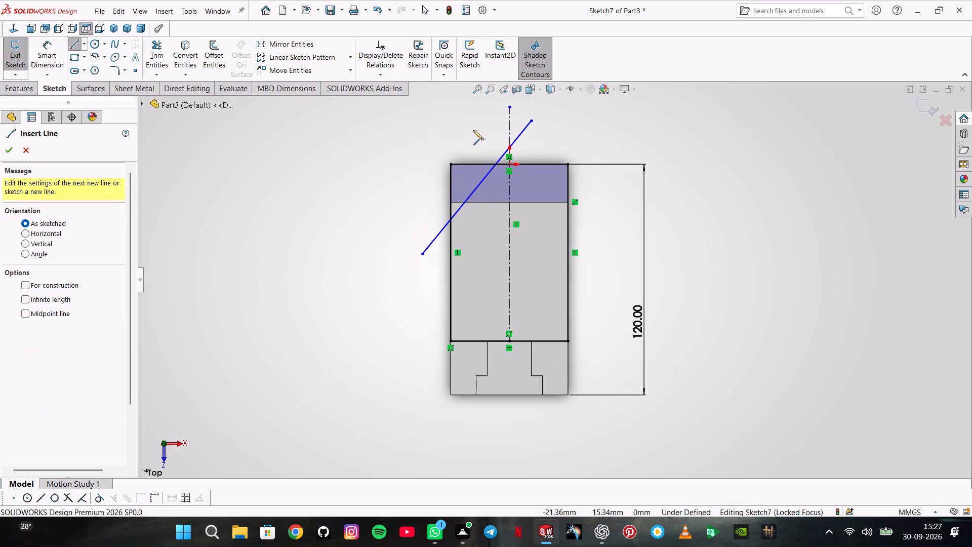
{"action": "left_click", "coordinate": [472, 119]}
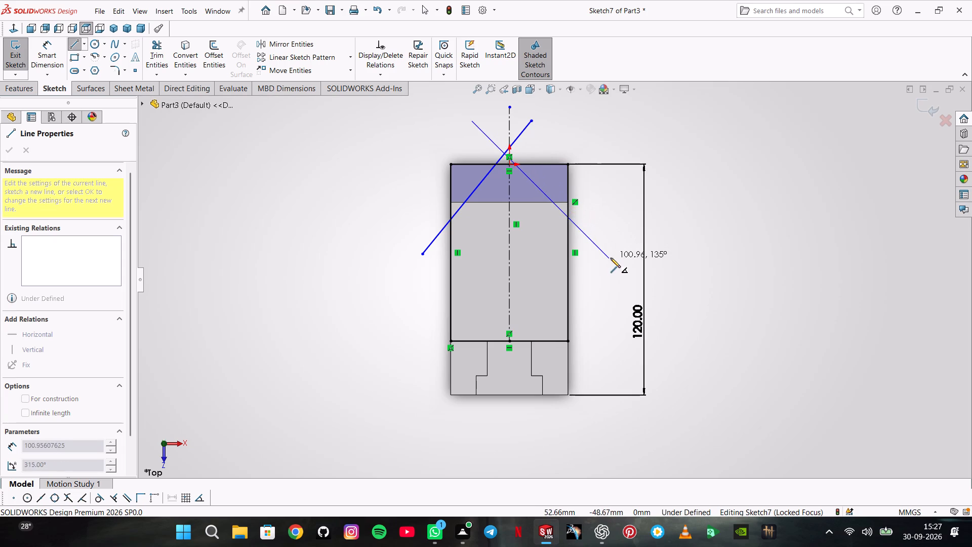
{"action": "left_click", "coordinate": [611, 258]}
{"action": "double_click", "coordinate": [617, 240]}
{"action": "key", "text": "Escape"}
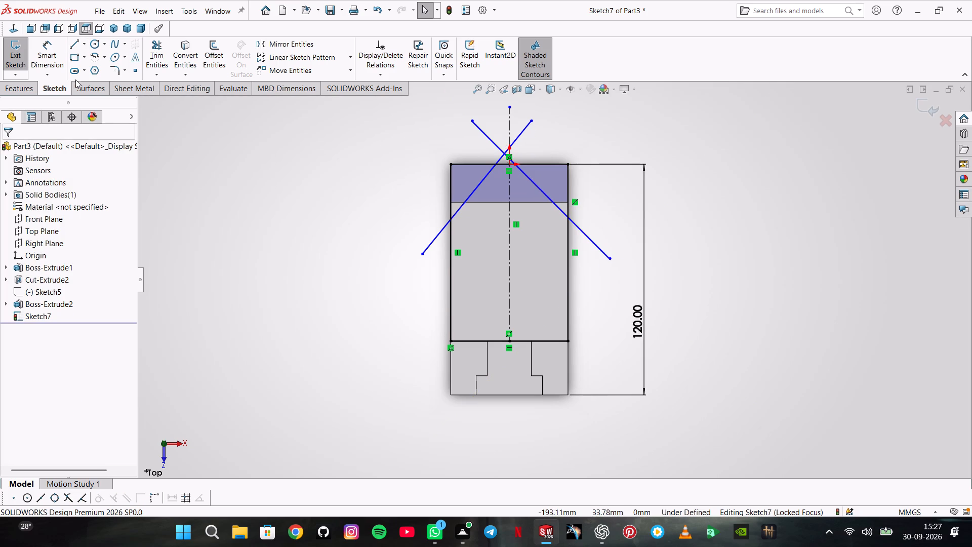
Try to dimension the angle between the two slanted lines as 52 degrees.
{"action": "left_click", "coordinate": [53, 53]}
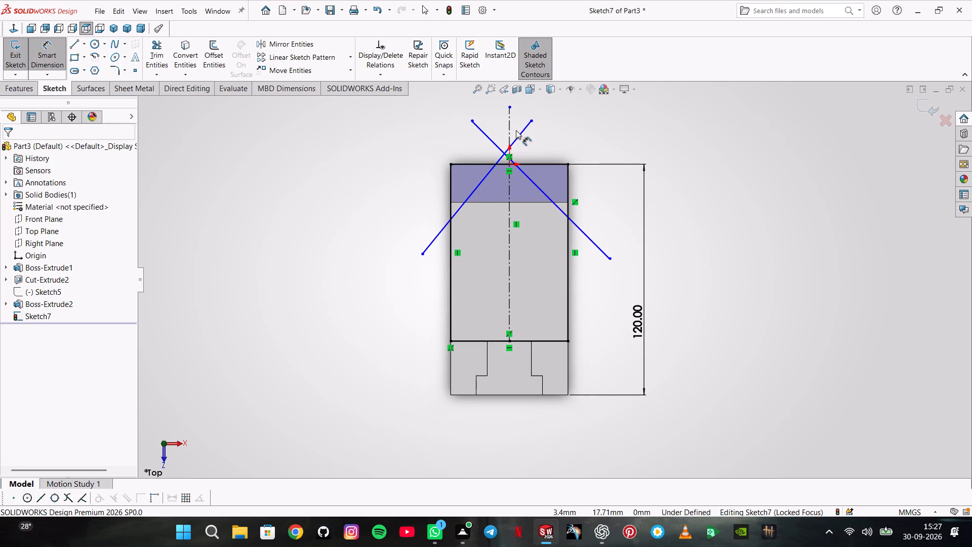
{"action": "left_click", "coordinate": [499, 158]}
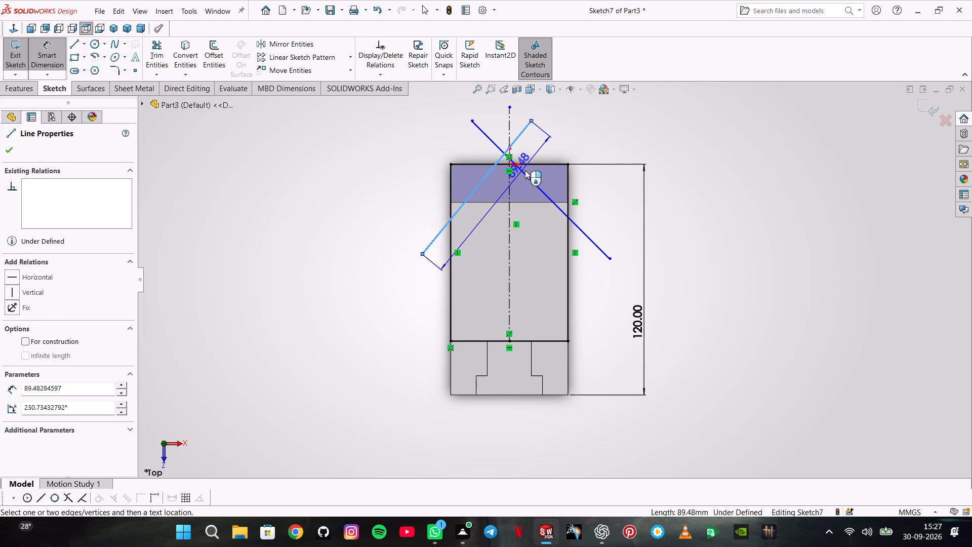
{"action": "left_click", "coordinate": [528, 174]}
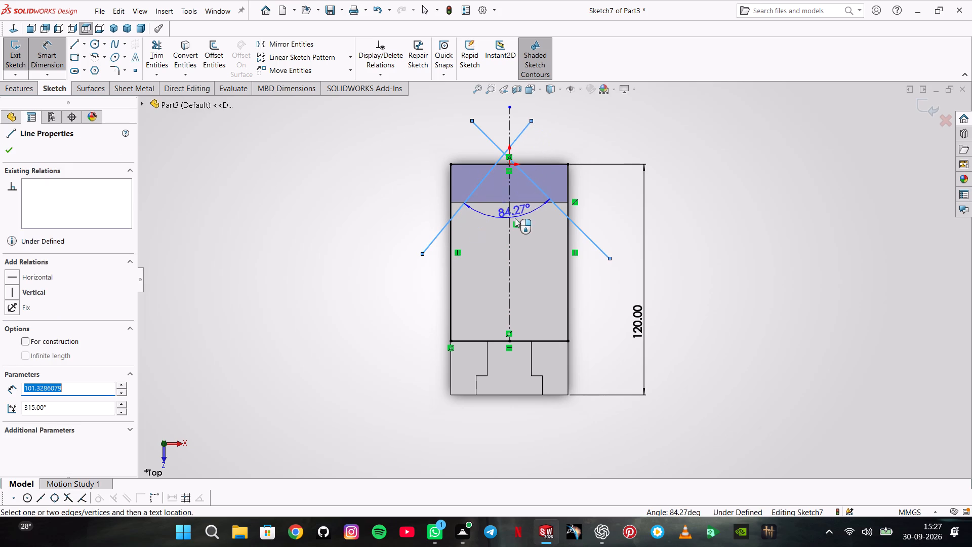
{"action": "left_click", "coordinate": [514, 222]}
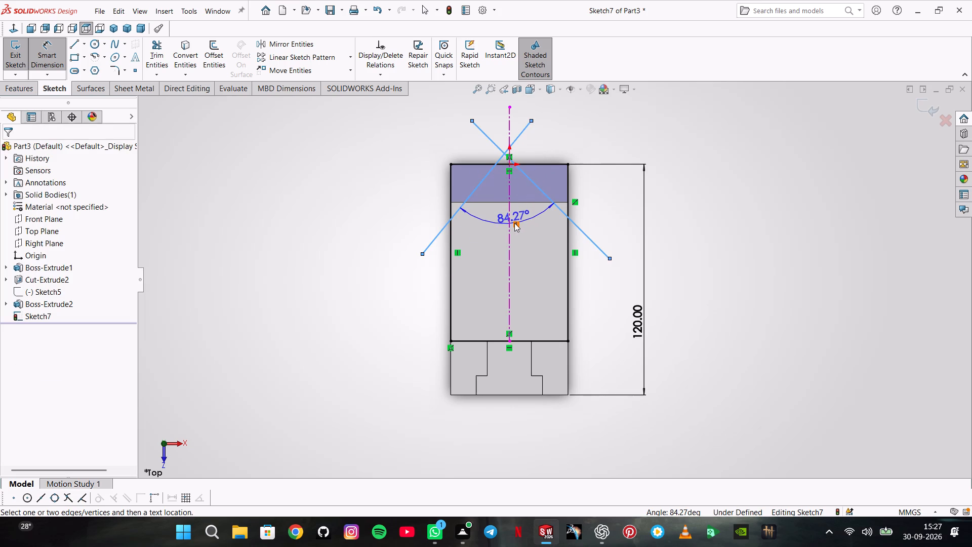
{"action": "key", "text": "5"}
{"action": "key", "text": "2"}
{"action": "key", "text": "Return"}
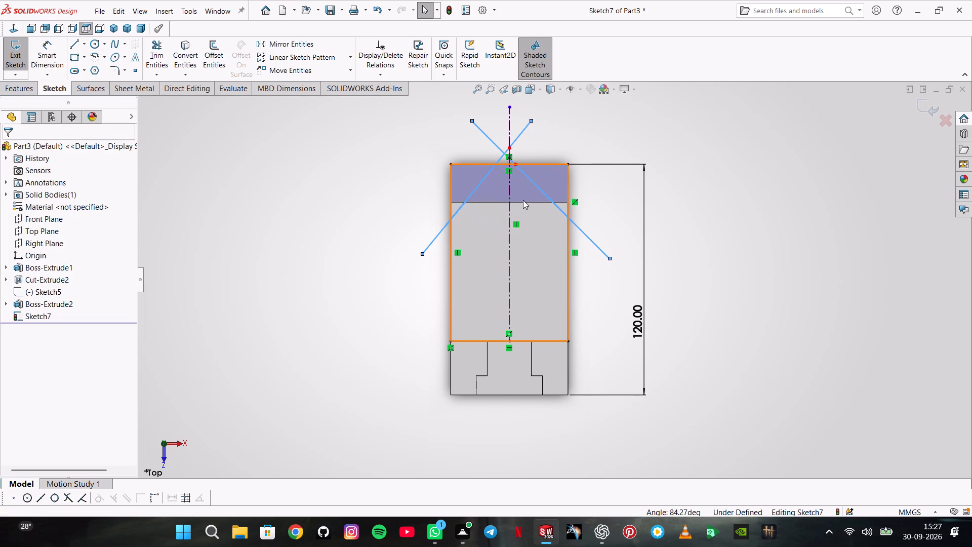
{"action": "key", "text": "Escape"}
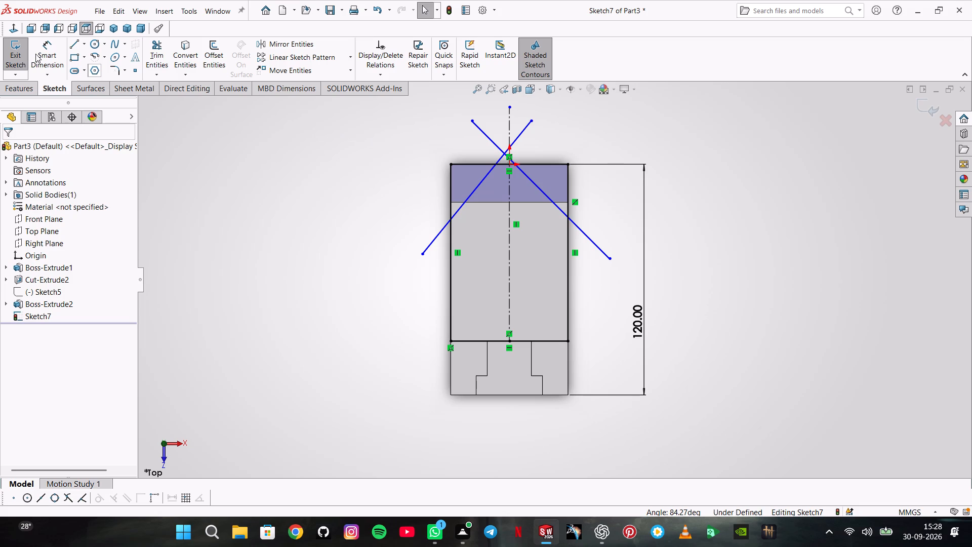
Dimension the angle between the two slanted lines and set it to 52 degrees.
{"action": "left_click", "coordinate": [35, 54]}
{"action": "left_click", "coordinate": [458, 211]}
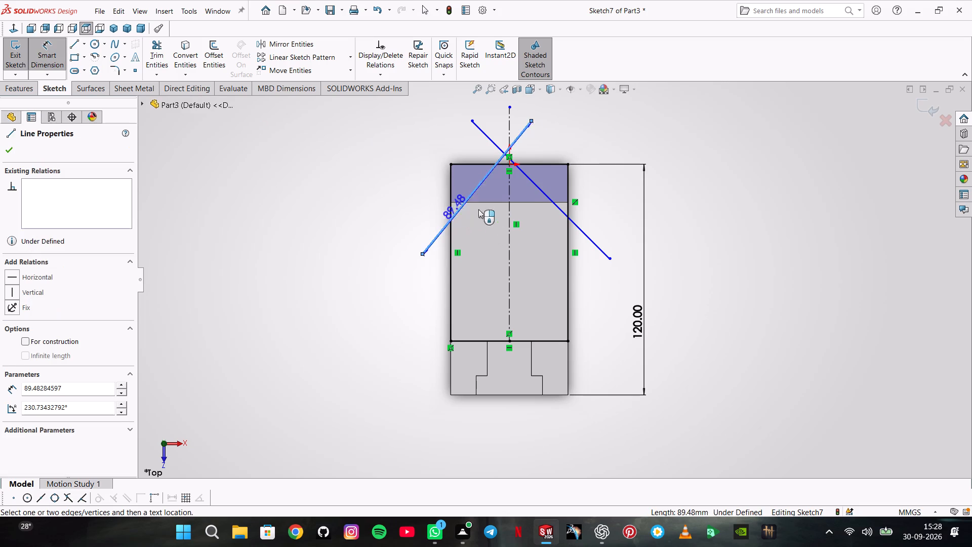
{"action": "left_click", "coordinate": [562, 209]}
{"action": "left_click", "coordinate": [518, 234]}
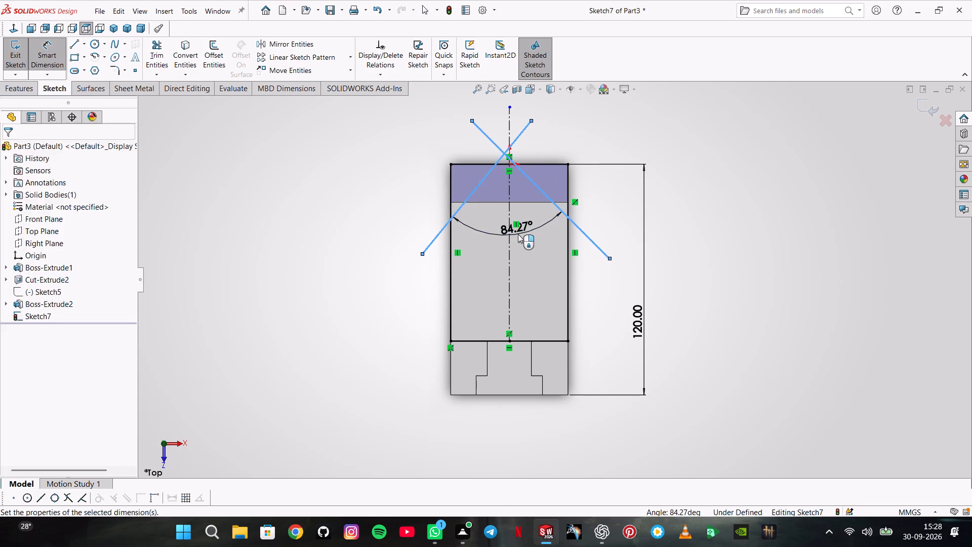
{"action": "type", "text": "52"}
{"action": "key", "text": "Return"}
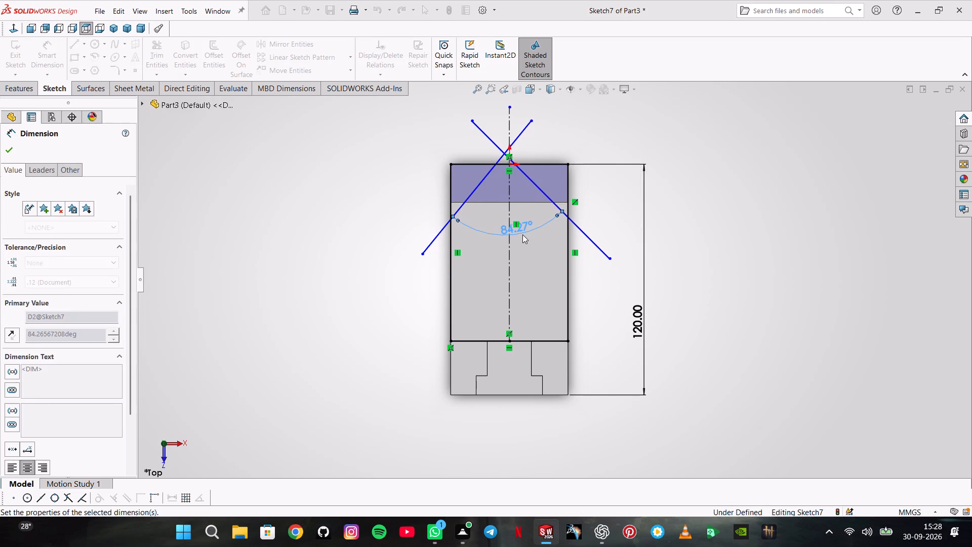
Dimension the angle between the centerline and the slanted line running toward positive X, and set it to 26 degrees.
{"action": "left_click", "coordinate": [532, 181]}
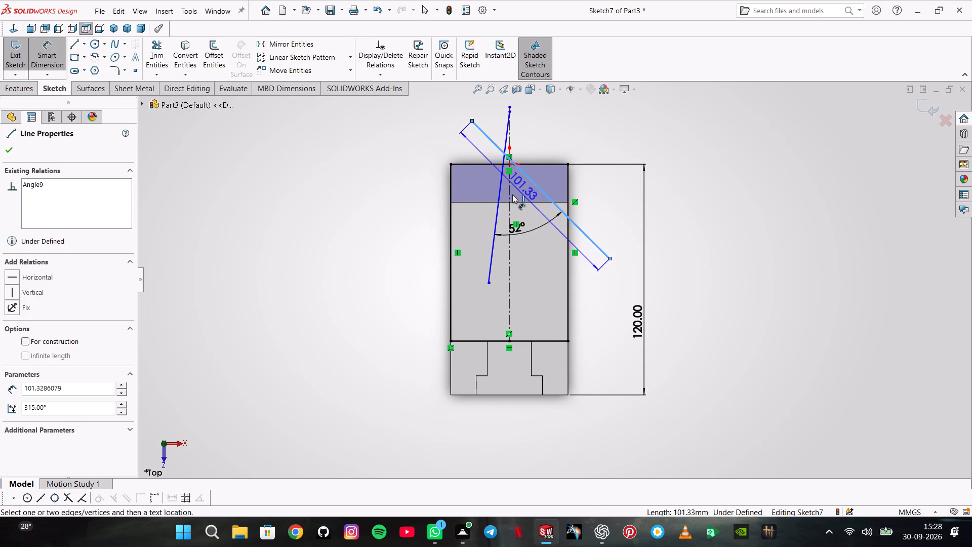
{"action": "left_click", "coordinate": [509, 197]}
{"action": "left_click", "coordinate": [528, 210]}
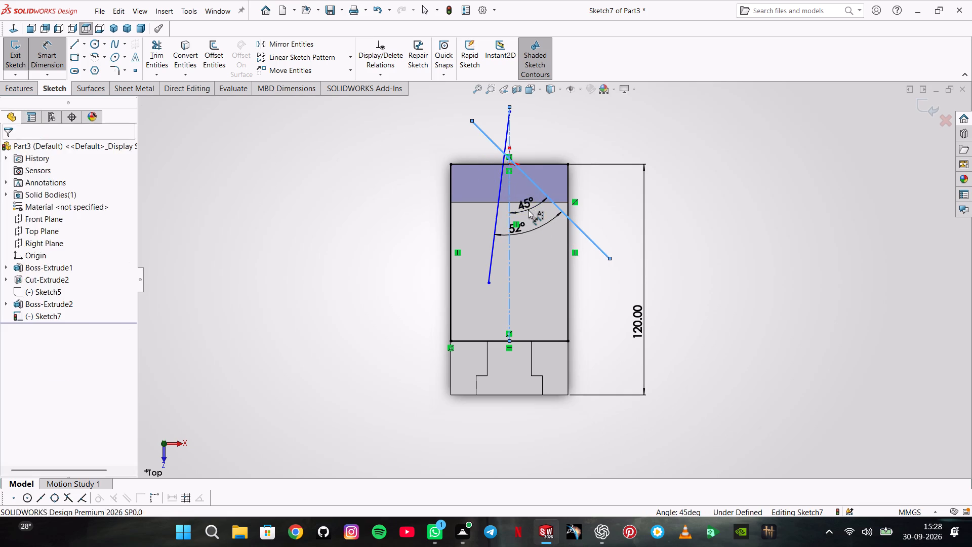
{"action": "key", "text": "5"}
{"action": "type", "text": "2/2"}
{"action": "key", "text": "Return"}
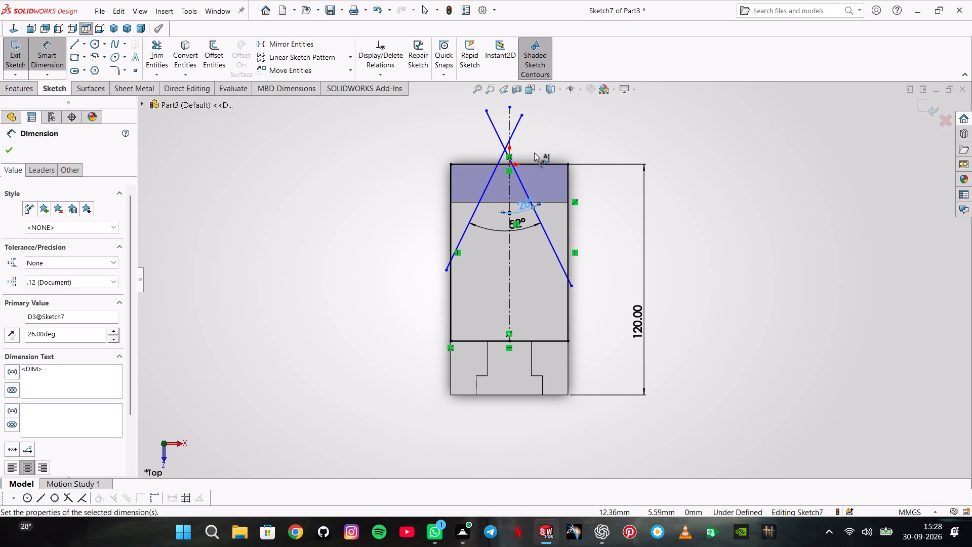
{"action": "scroll", "coordinate": [518, 168], "scroll_direction": "down", "scroll_amount": 3}
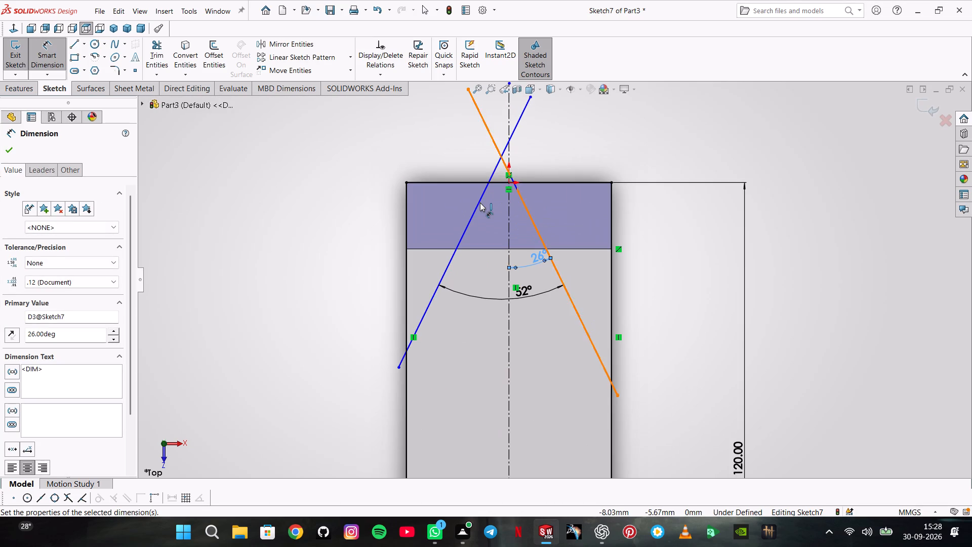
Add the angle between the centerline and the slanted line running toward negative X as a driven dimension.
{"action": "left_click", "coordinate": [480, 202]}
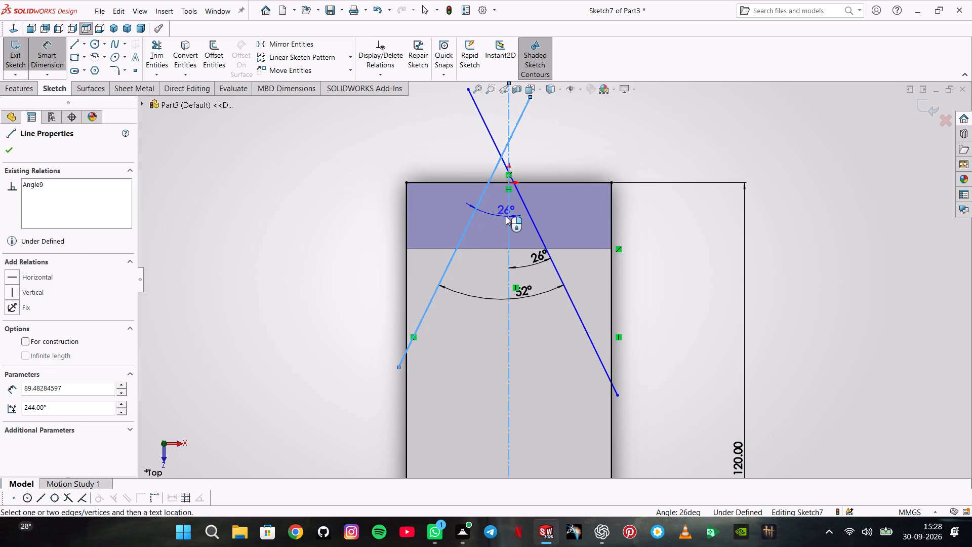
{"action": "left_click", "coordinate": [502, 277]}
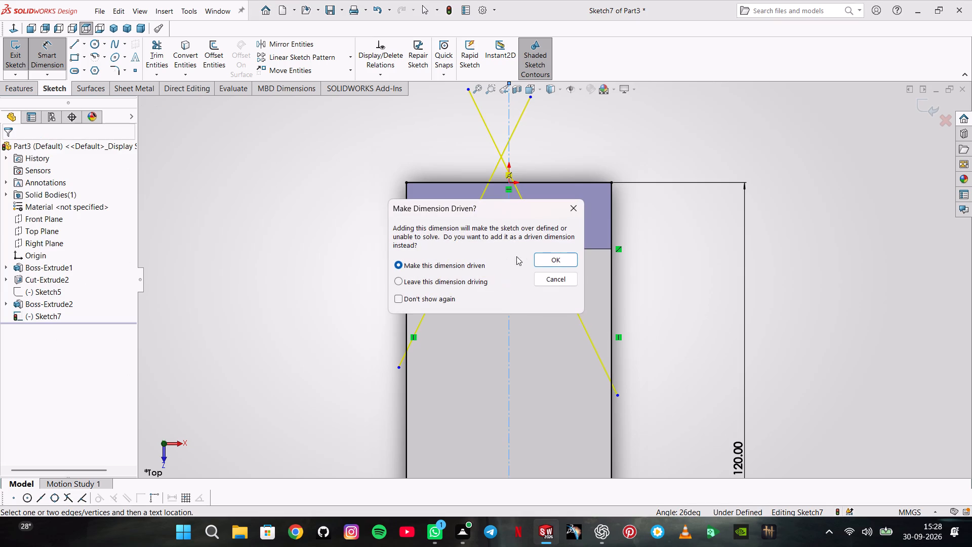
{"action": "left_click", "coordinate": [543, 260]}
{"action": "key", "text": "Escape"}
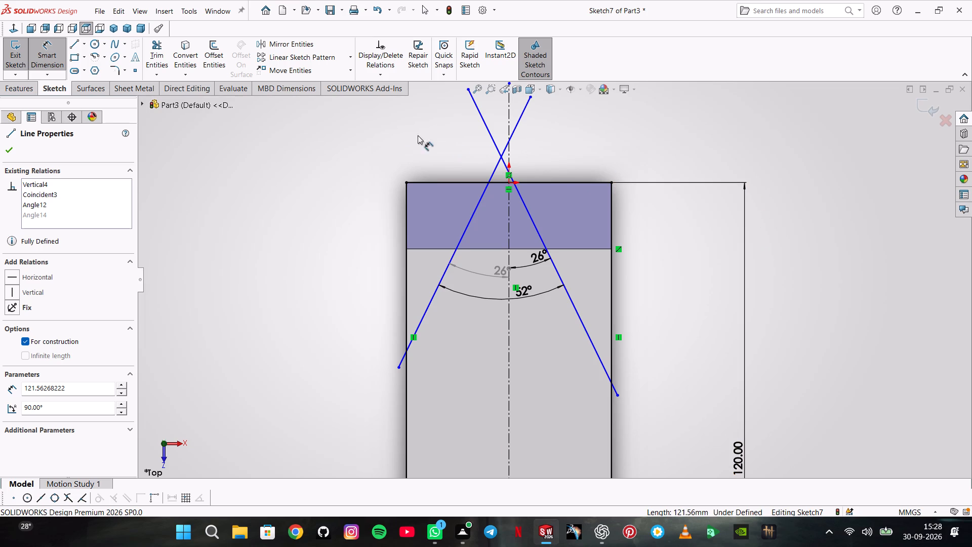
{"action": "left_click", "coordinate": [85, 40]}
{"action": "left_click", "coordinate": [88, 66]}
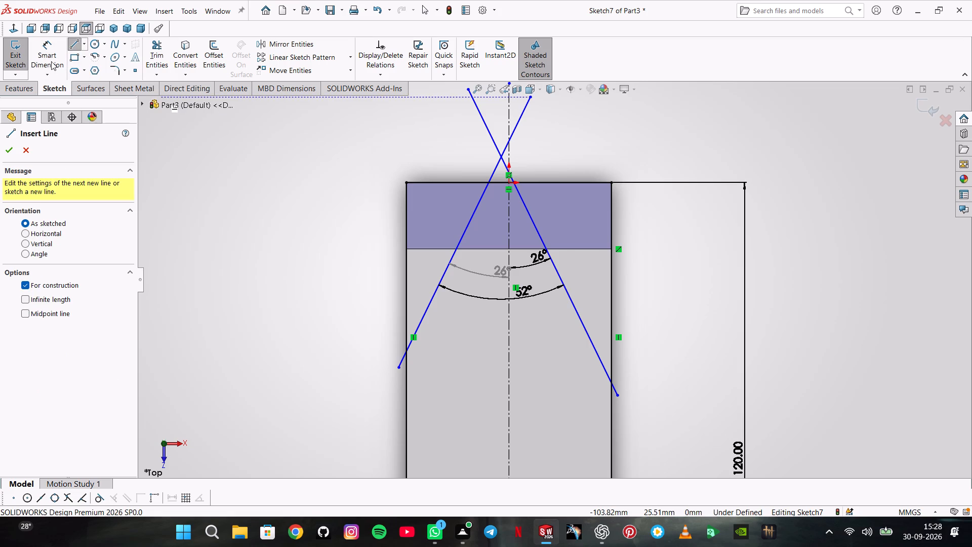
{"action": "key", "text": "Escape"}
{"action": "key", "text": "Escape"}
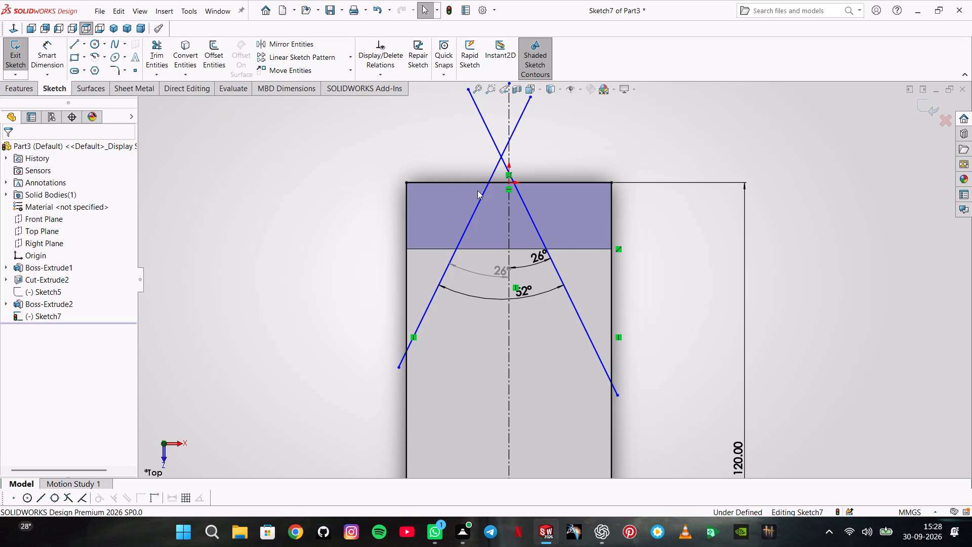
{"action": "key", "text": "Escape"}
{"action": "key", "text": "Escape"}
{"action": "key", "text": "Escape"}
Delete the two slanted lines that cross near the origin.
{"action": "left_click", "coordinate": [496, 148]}
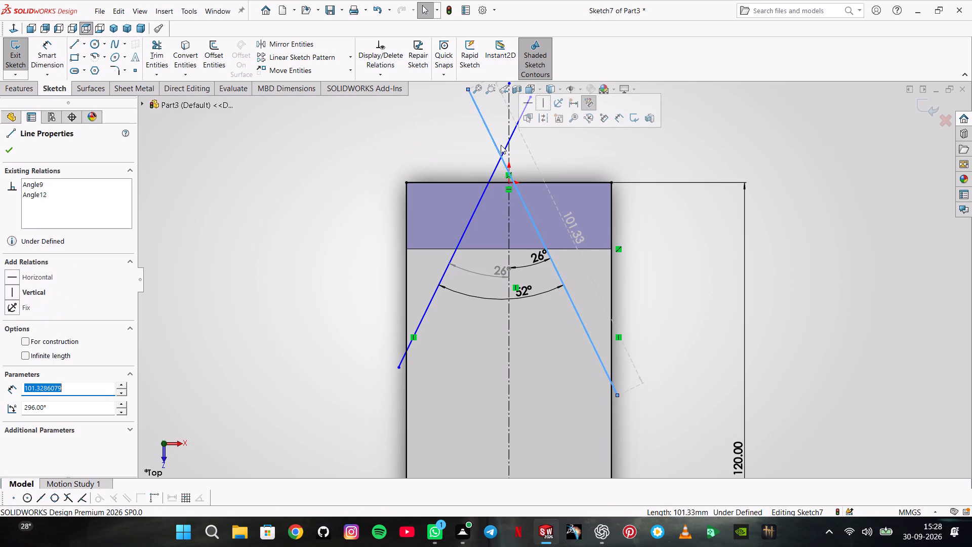
{"action": "key", "text": "Delete"}
{"action": "key", "text": "Return"}
{"action": "left_click", "coordinate": [514, 133]}
{"action": "key", "text": "Delete"}
{"action": "key", "text": "Return"}
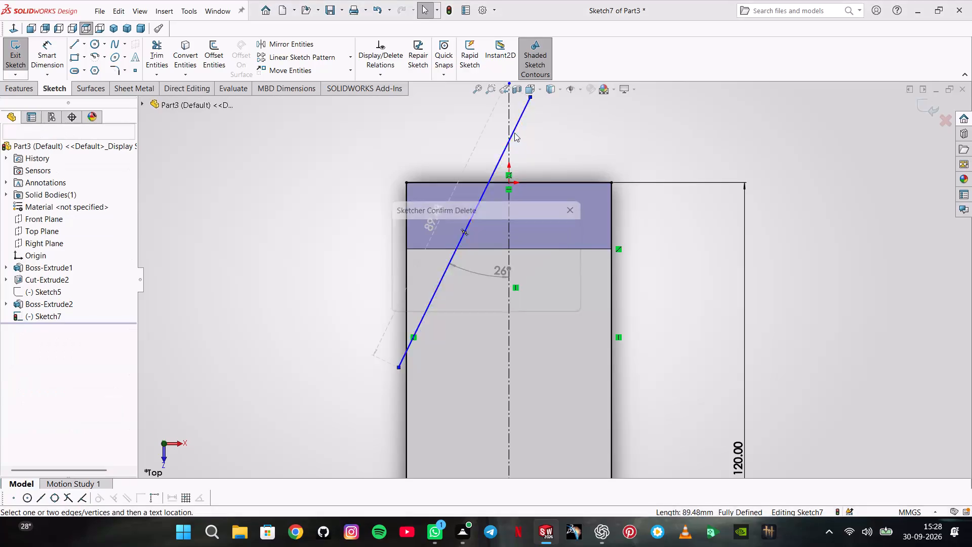
Sketch two slanted lines from the origin, each about 70 mm long, running outward past the rectangle's opposite long sides.
{"action": "left_click", "coordinate": [73, 48]}
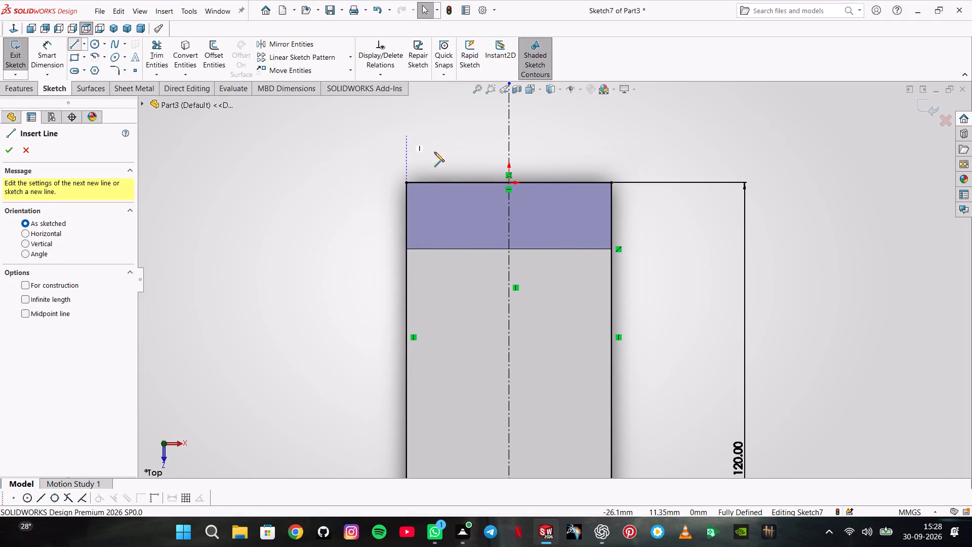
{"action": "left_click", "coordinate": [508, 183]}
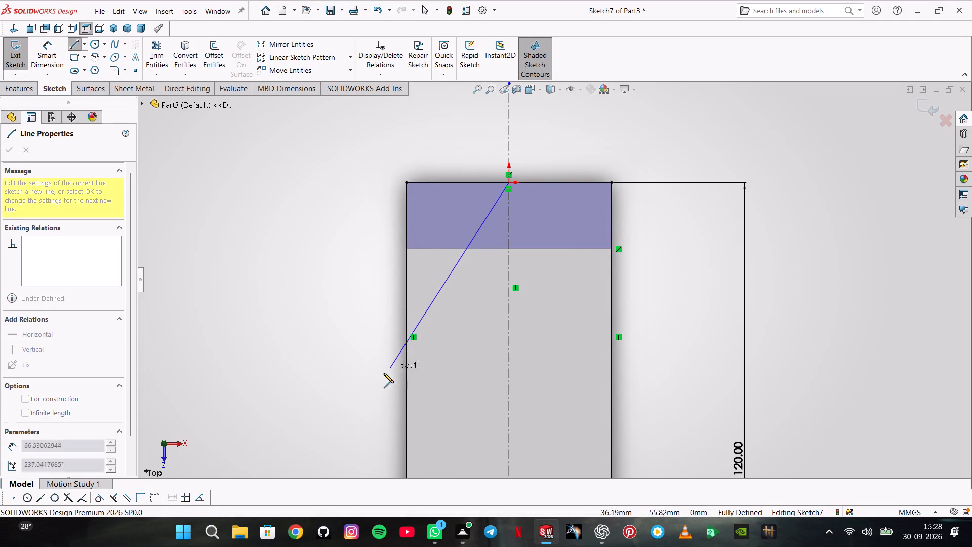
{"action": "left_click", "coordinate": [365, 375]}
{"action": "double_click", "coordinate": [351, 275]}
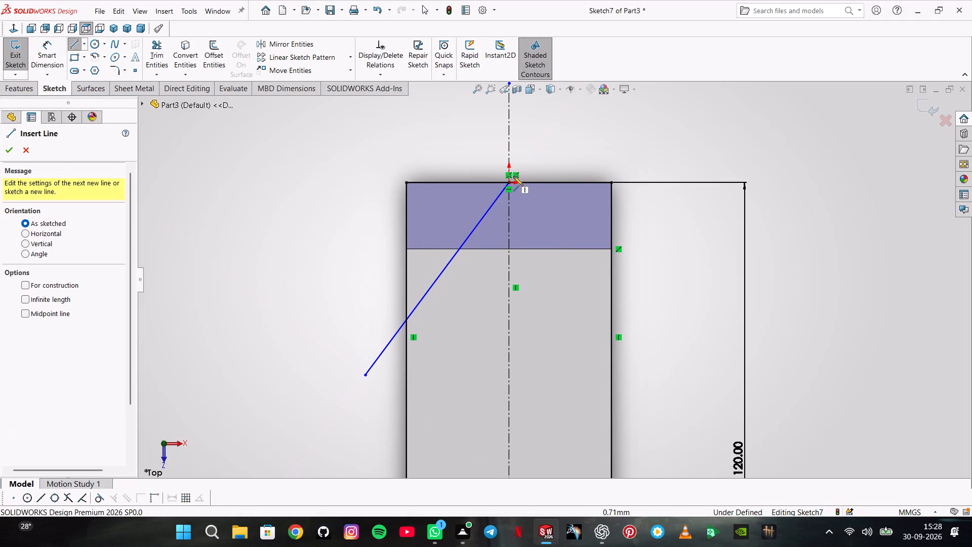
{"action": "left_click", "coordinate": [508, 184]}
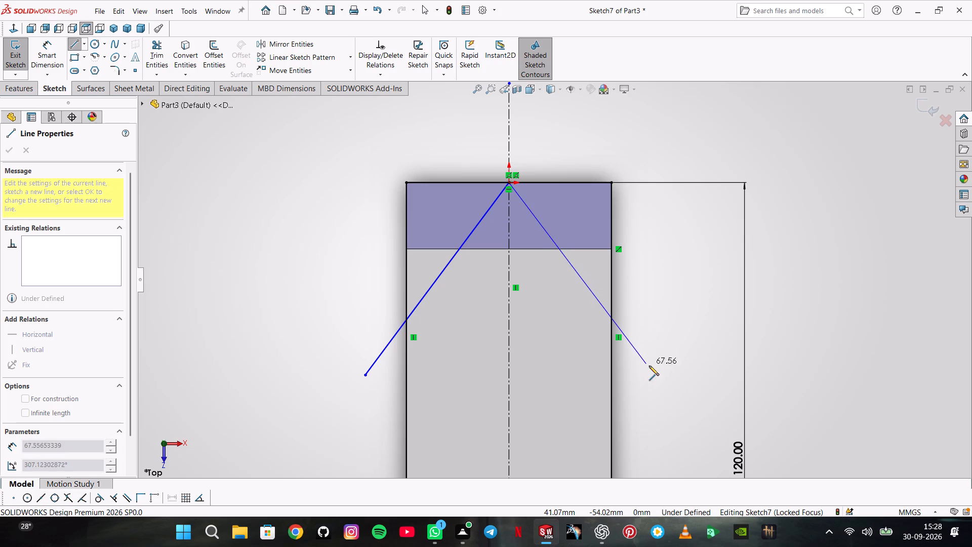
{"action": "left_click", "coordinate": [653, 368]}
{"action": "double_click", "coordinate": [662, 340]}
Dimension the angle between the two slanted lines and set it to 52 degrees.
{"action": "left_click", "coordinate": [47, 59]}
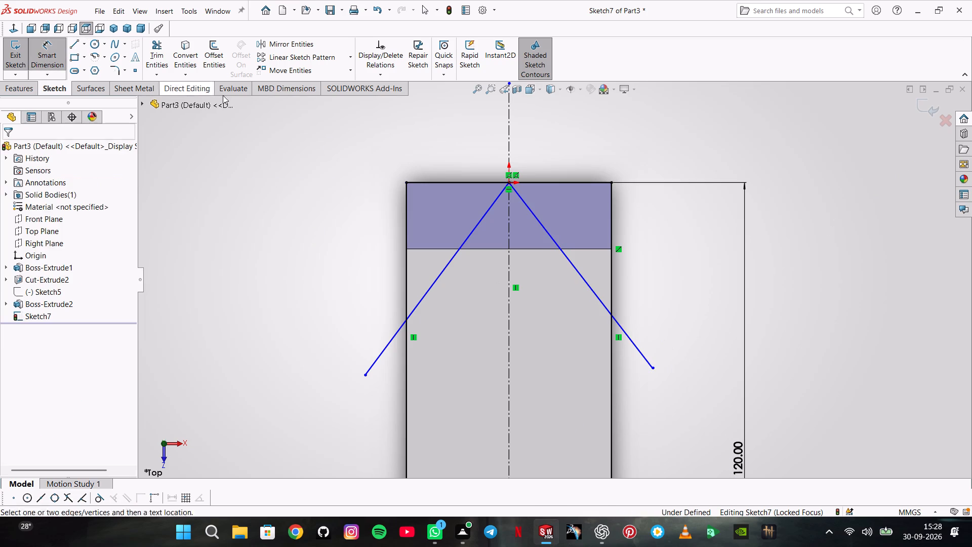
{"action": "left_click", "coordinate": [482, 215]}
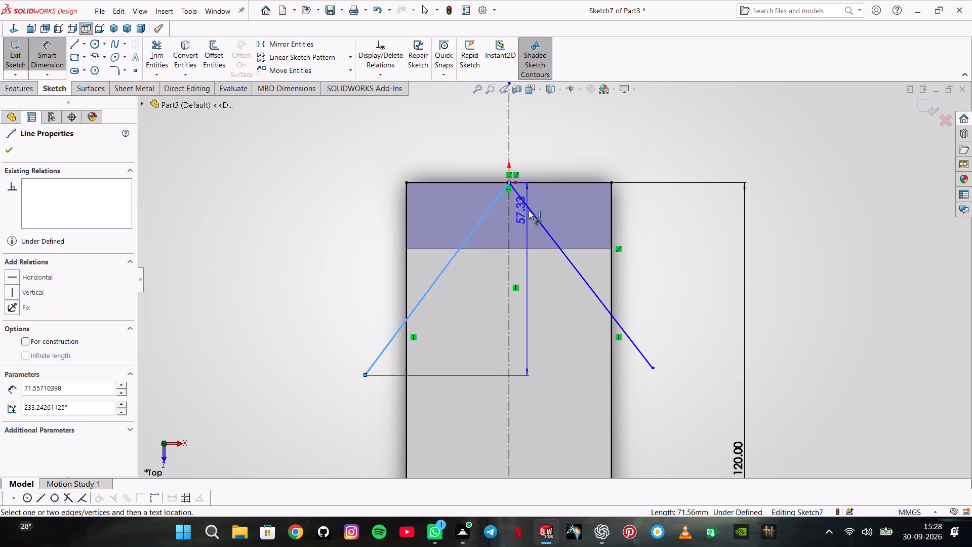
{"action": "left_click", "coordinate": [533, 211]}
{"action": "left_click", "coordinate": [493, 284]}
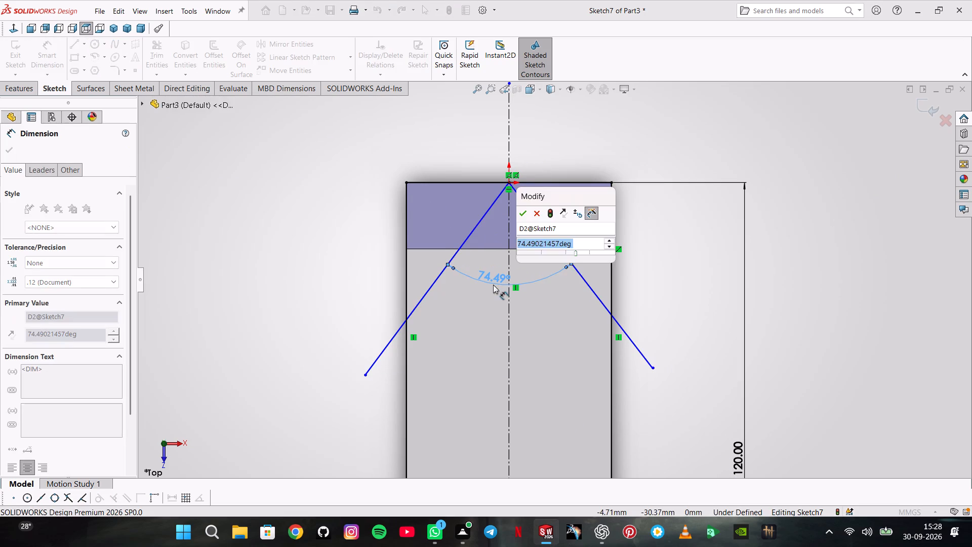
{"action": "type", "text": "52"}
{"action": "key", "text": "Return"}
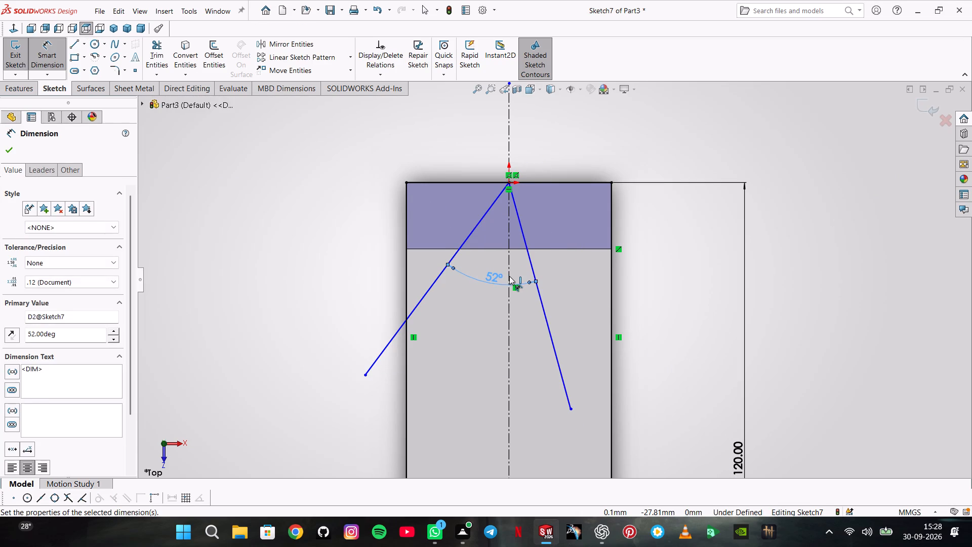
Dimension the angle between the centerline and the slanted line running toward positive X, and set it to 26 degrees.
{"action": "left_click", "coordinate": [509, 276]}
{"action": "left_click", "coordinate": [531, 266]}
{"action": "left_click", "coordinate": [532, 306]}
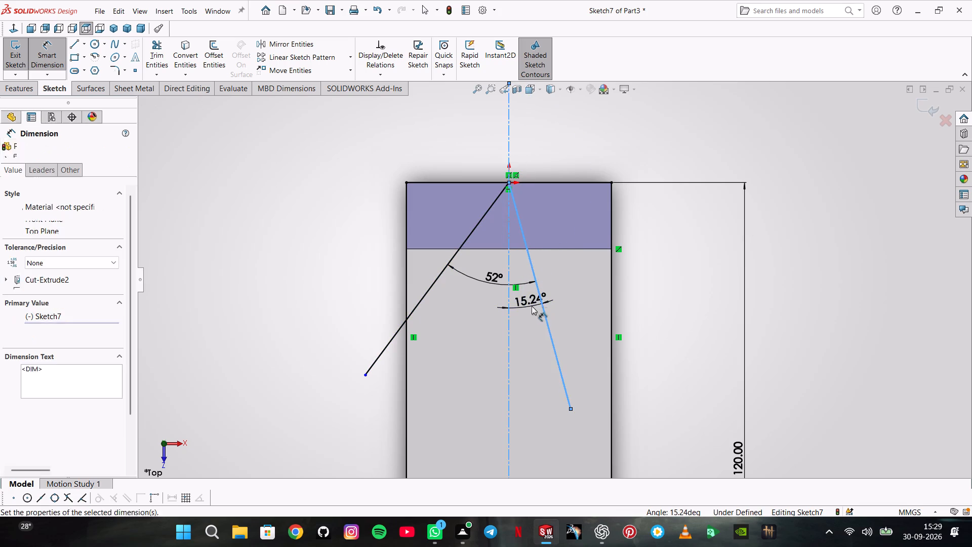
{"action": "type", "text": "52/2"}
{"action": "key", "text": "Return"}
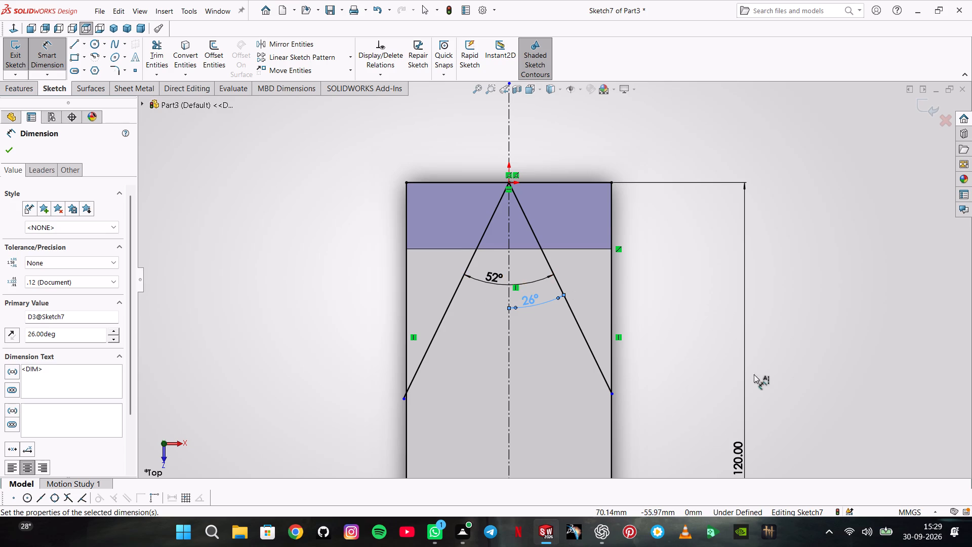
{"action": "key", "text": "Escape"}
Trim the ends of both slanted lines that overhang the rectangle's long sides.
{"action": "scroll", "coordinate": [642, 351], "scroll_direction": "down", "scroll_amount": 4}
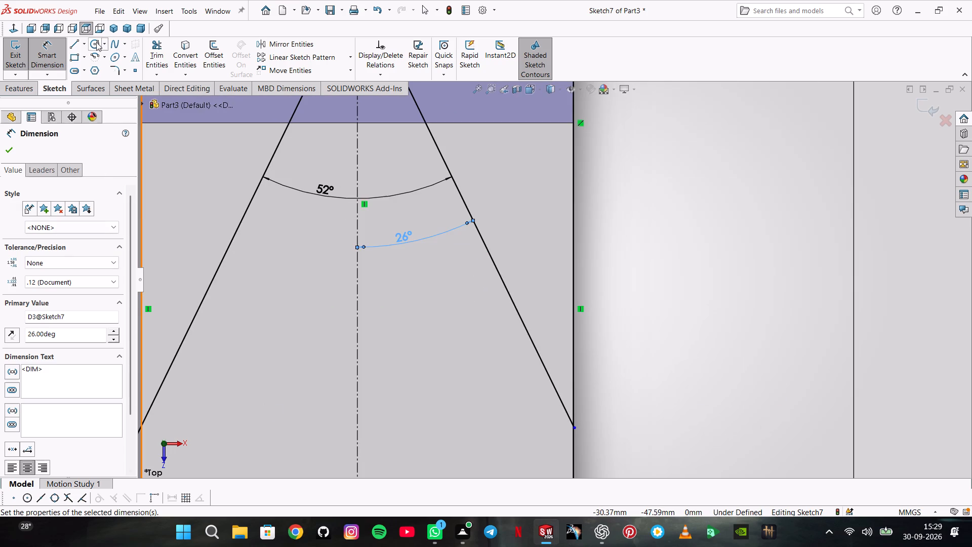
{"action": "left_click", "coordinate": [148, 42]}
{"action": "scroll", "coordinate": [403, 387], "scroll_direction": "up", "scroll_amount": 2}
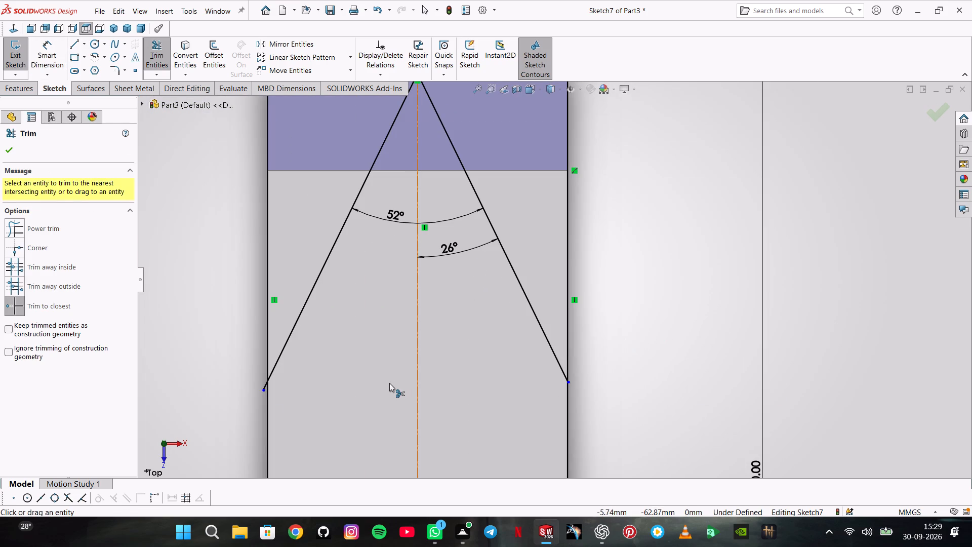
{"action": "scroll", "coordinate": [269, 338], "scroll_direction": "down", "scroll_amount": 6}
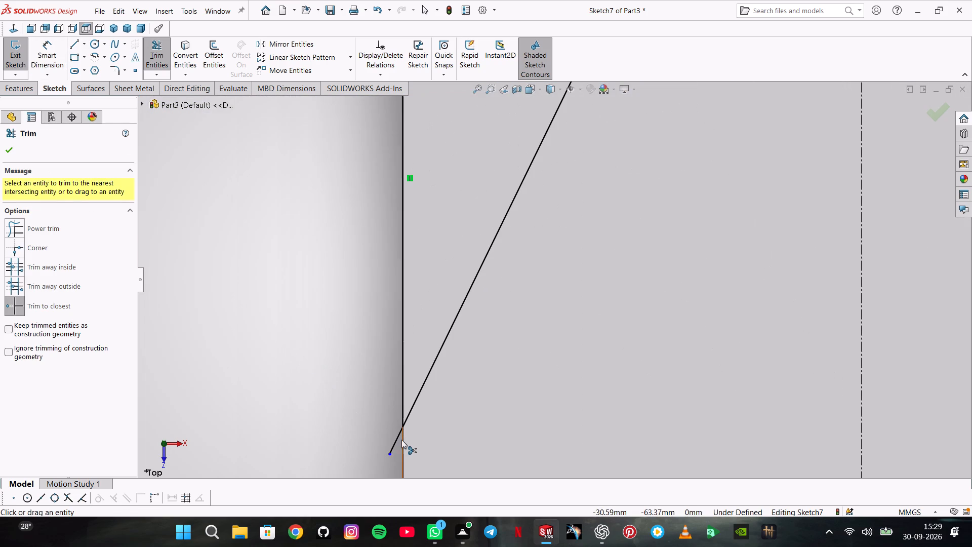
{"action": "left_click", "coordinate": [398, 439]}
{"action": "scroll", "coordinate": [520, 401], "scroll_direction": "up", "scroll_amount": 4}
{"action": "scroll", "coordinate": [822, 335], "scroll_direction": "up", "scroll_amount": 1}
{"action": "scroll", "coordinate": [856, 324], "scroll_direction": "down", "scroll_amount": 7}
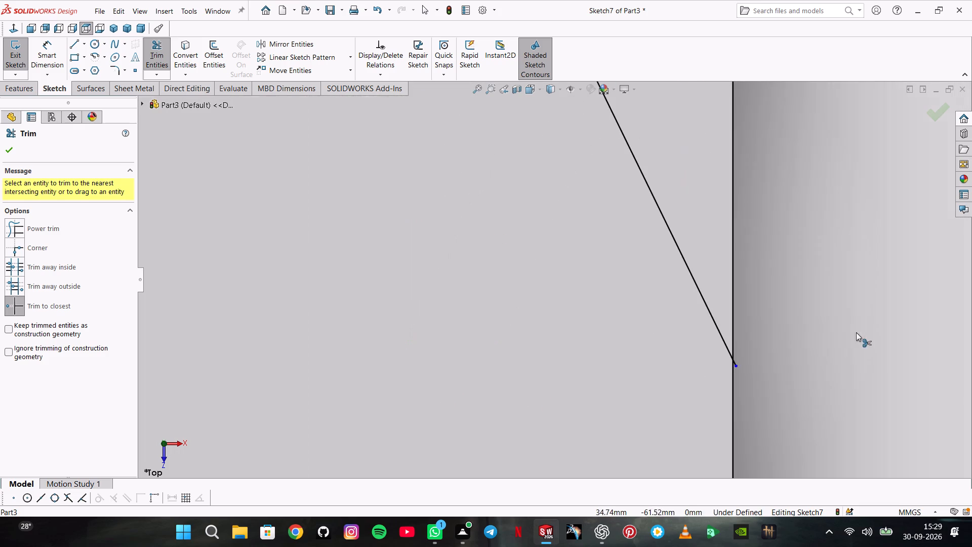
{"action": "scroll", "coordinate": [699, 374], "scroll_direction": "down", "scroll_amount": 4}
{"action": "left_click", "coordinate": [651, 336]}
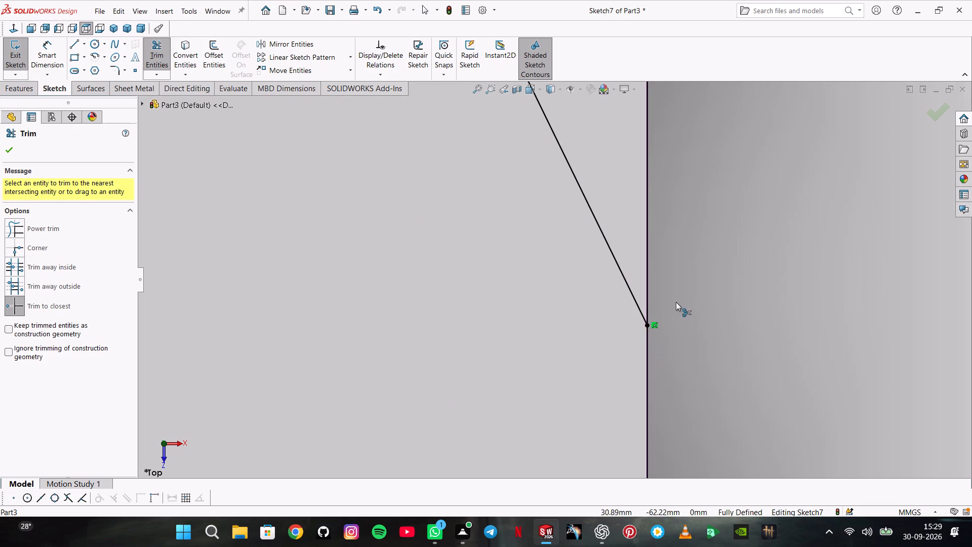
{"action": "scroll", "coordinate": [676, 302], "scroll_direction": "up", "scroll_amount": 10}
{"action": "key", "text": "Escape"}
{"action": "key", "text": "Escape"}
{"action": "scroll", "coordinate": [316, 214], "scroll_direction": "up", "scroll_amount": 5}
{"action": "key", "text": "Escape"}
{"action": "key", "text": "Escape"}
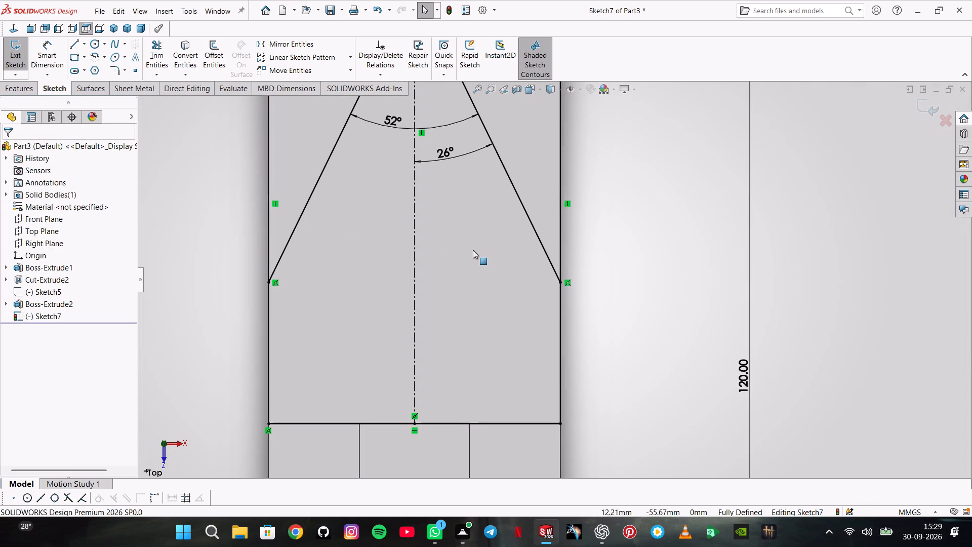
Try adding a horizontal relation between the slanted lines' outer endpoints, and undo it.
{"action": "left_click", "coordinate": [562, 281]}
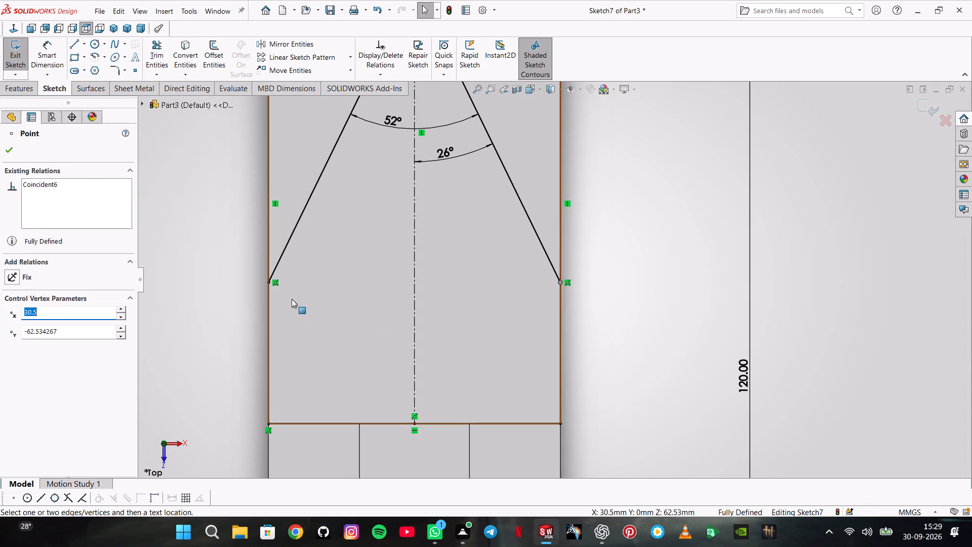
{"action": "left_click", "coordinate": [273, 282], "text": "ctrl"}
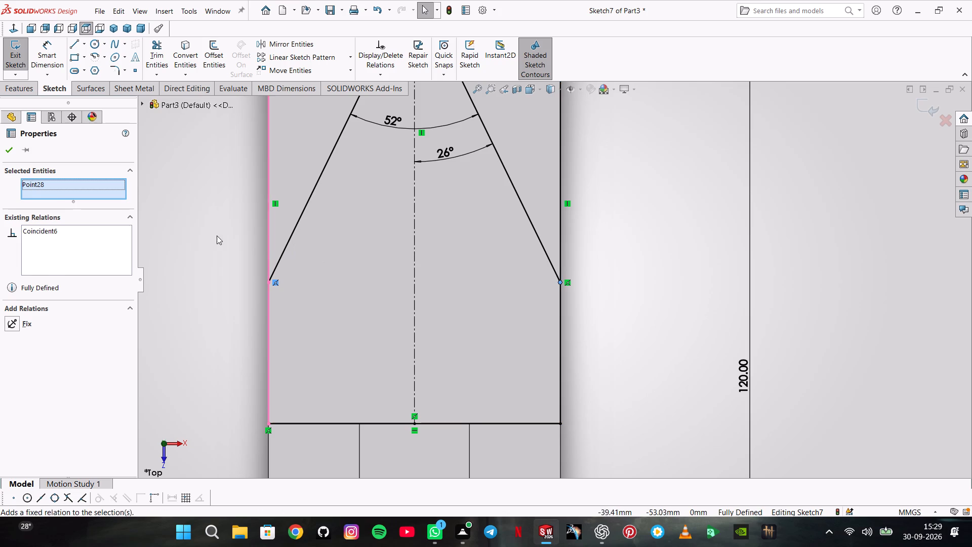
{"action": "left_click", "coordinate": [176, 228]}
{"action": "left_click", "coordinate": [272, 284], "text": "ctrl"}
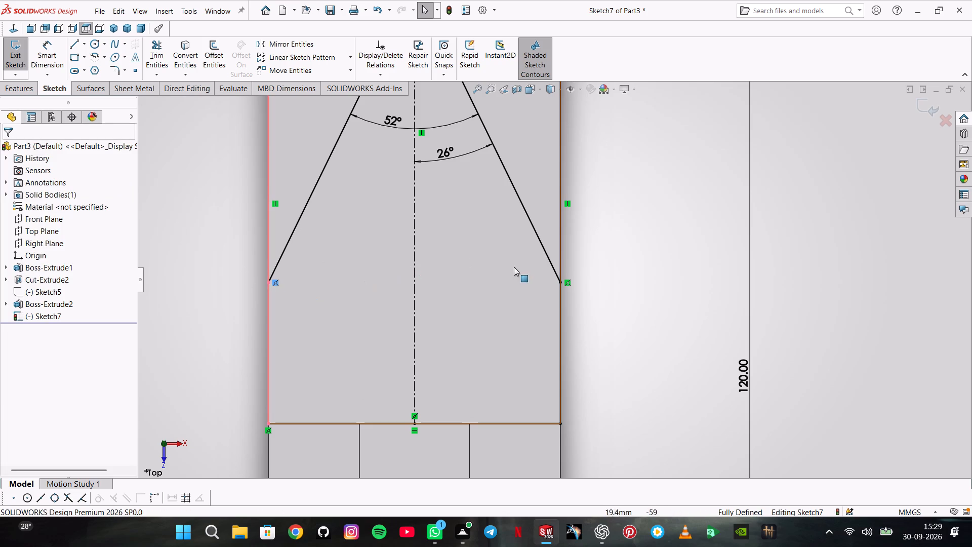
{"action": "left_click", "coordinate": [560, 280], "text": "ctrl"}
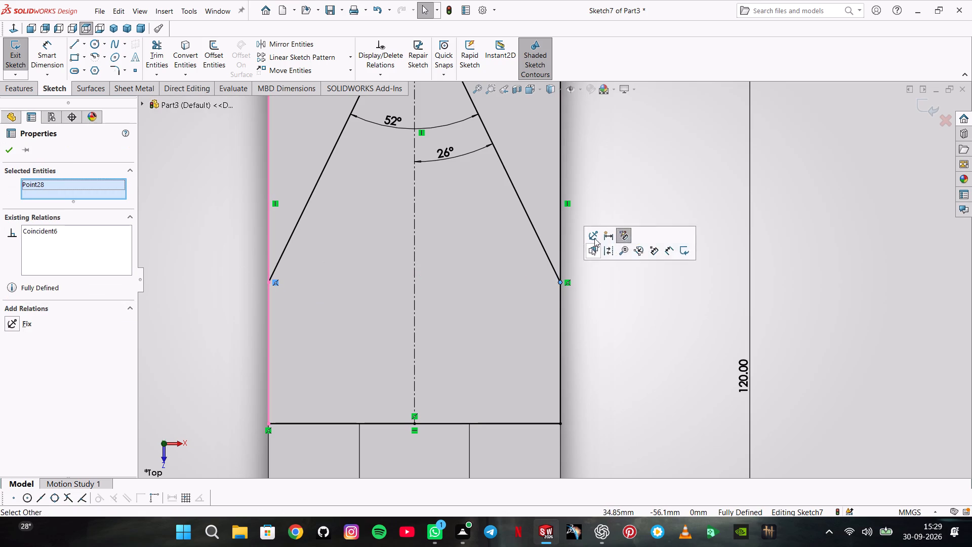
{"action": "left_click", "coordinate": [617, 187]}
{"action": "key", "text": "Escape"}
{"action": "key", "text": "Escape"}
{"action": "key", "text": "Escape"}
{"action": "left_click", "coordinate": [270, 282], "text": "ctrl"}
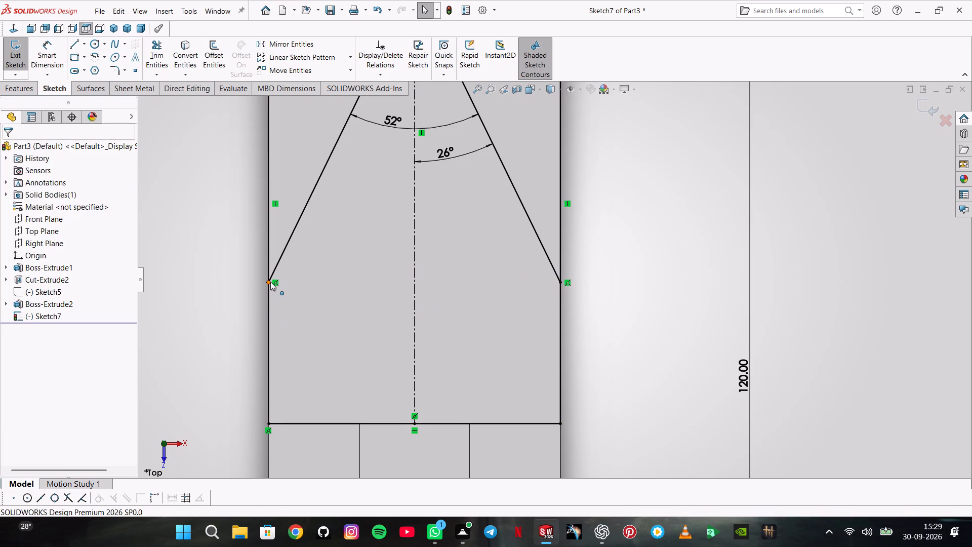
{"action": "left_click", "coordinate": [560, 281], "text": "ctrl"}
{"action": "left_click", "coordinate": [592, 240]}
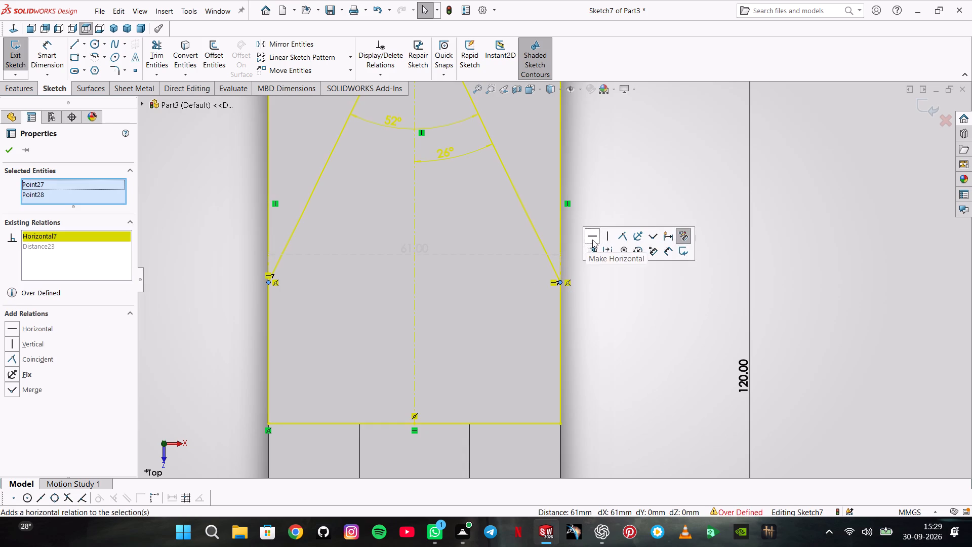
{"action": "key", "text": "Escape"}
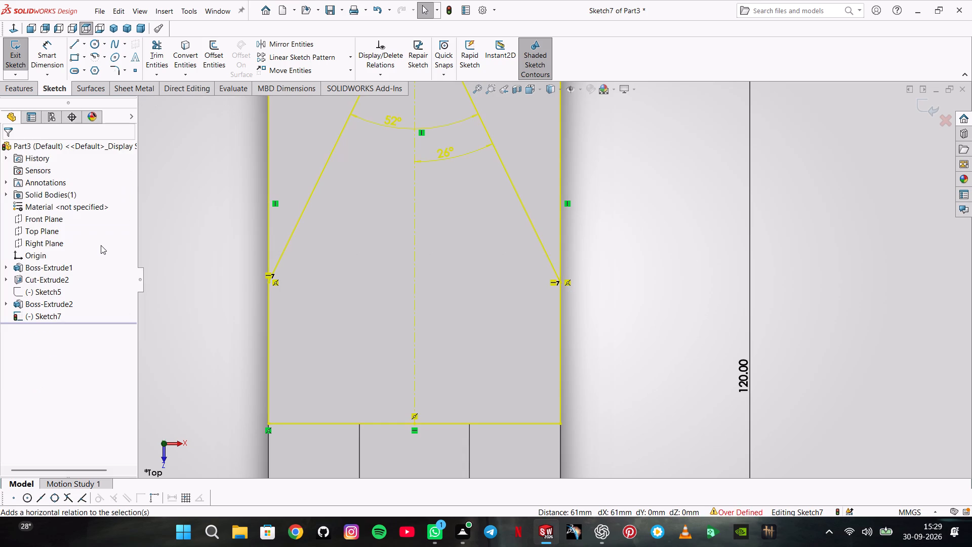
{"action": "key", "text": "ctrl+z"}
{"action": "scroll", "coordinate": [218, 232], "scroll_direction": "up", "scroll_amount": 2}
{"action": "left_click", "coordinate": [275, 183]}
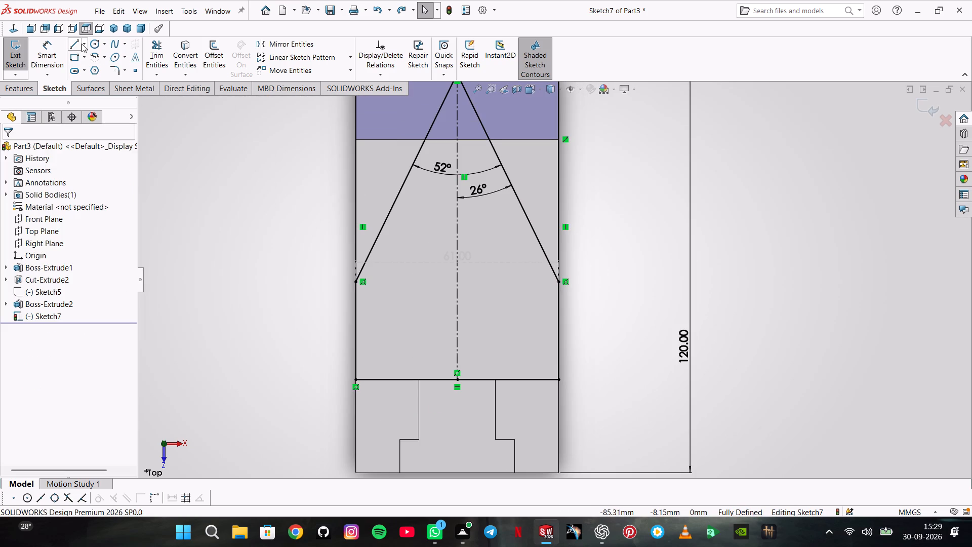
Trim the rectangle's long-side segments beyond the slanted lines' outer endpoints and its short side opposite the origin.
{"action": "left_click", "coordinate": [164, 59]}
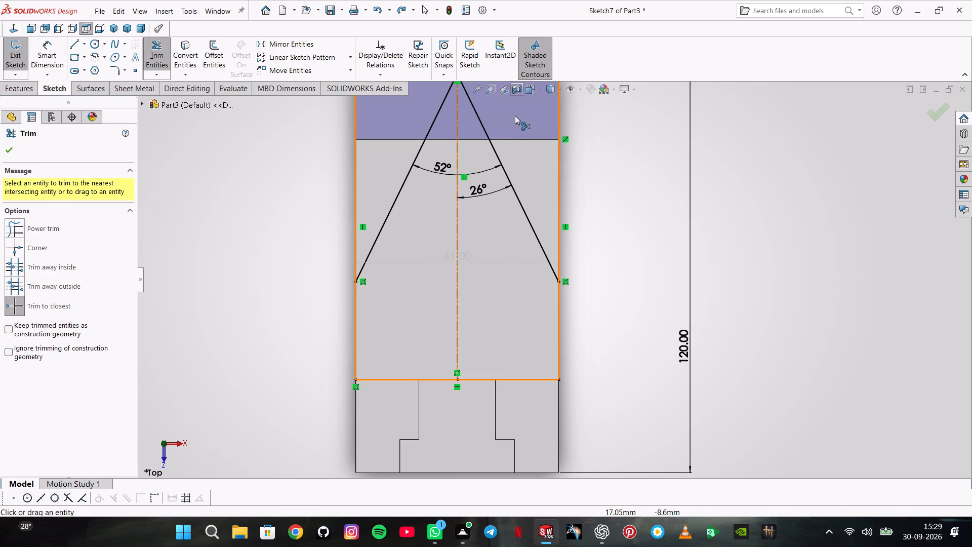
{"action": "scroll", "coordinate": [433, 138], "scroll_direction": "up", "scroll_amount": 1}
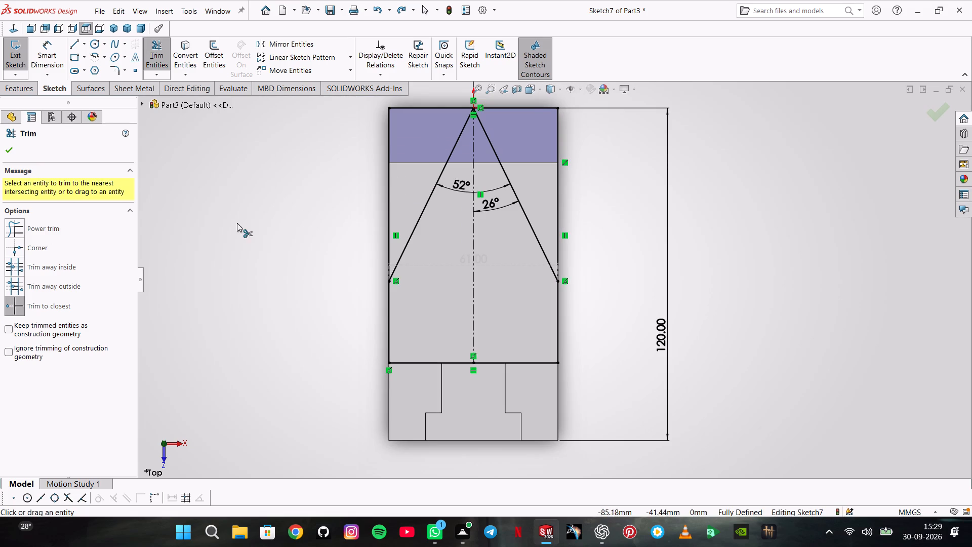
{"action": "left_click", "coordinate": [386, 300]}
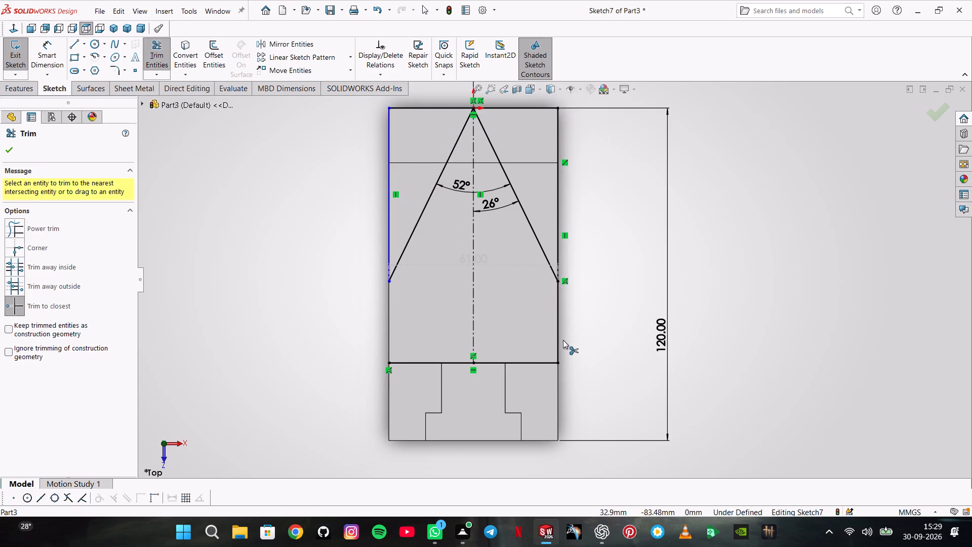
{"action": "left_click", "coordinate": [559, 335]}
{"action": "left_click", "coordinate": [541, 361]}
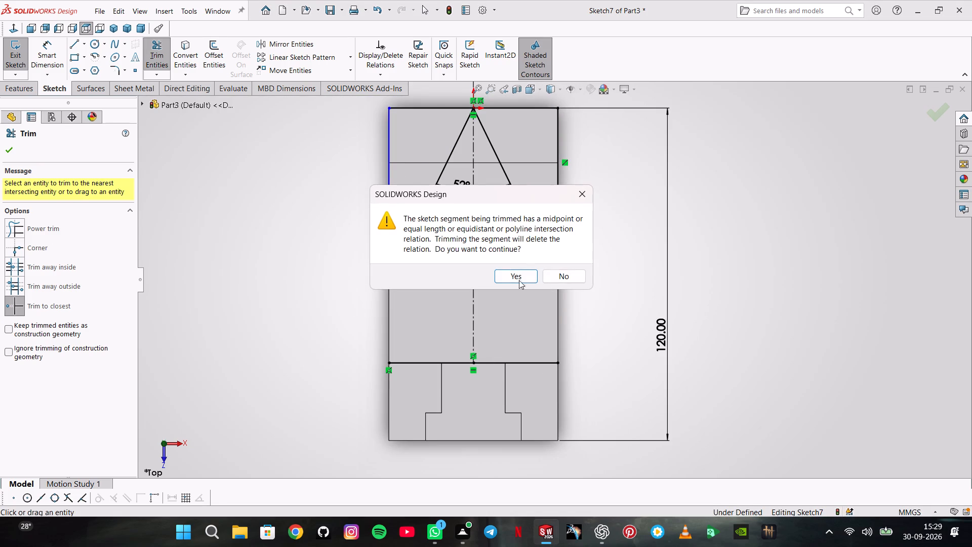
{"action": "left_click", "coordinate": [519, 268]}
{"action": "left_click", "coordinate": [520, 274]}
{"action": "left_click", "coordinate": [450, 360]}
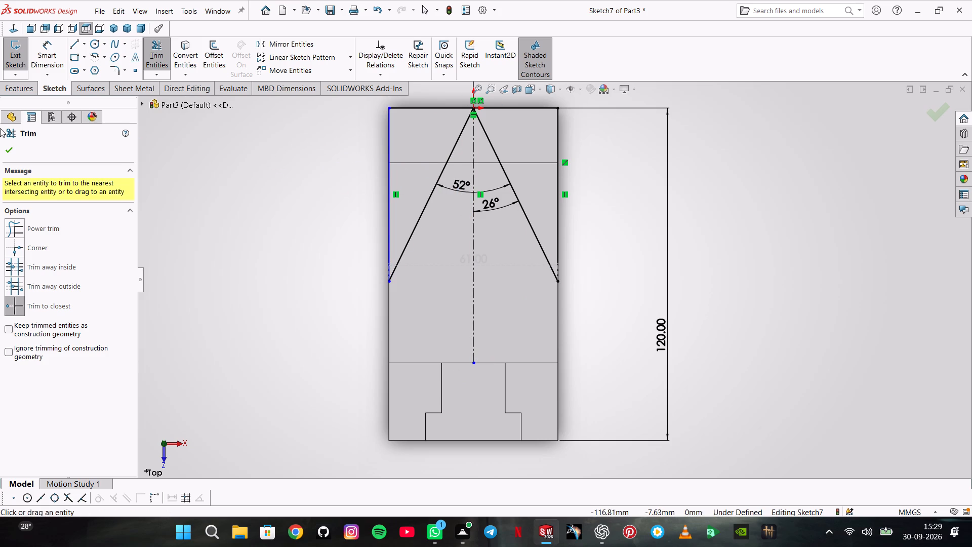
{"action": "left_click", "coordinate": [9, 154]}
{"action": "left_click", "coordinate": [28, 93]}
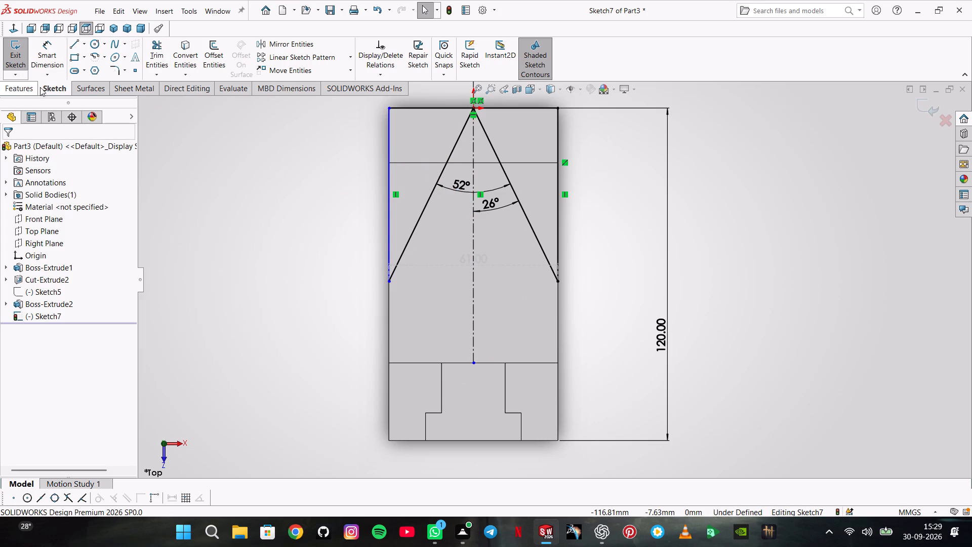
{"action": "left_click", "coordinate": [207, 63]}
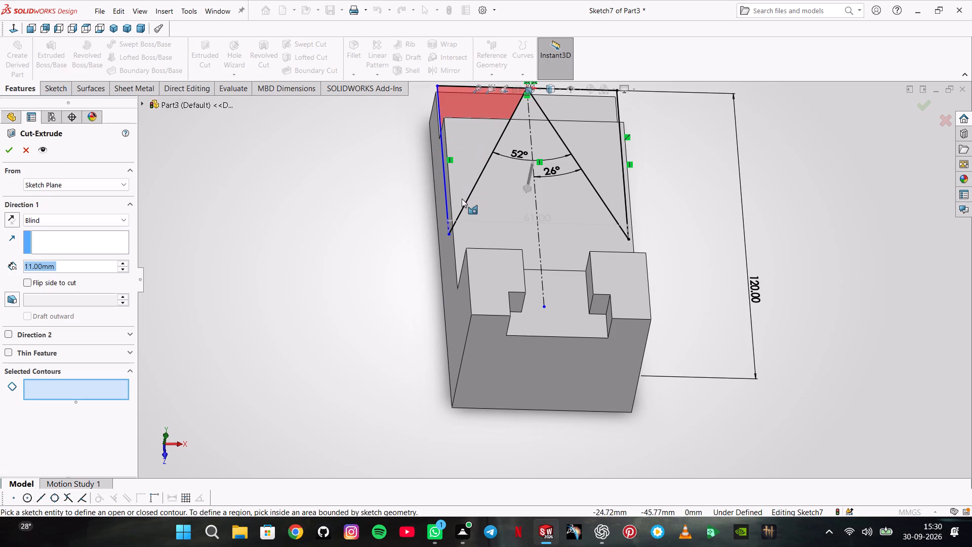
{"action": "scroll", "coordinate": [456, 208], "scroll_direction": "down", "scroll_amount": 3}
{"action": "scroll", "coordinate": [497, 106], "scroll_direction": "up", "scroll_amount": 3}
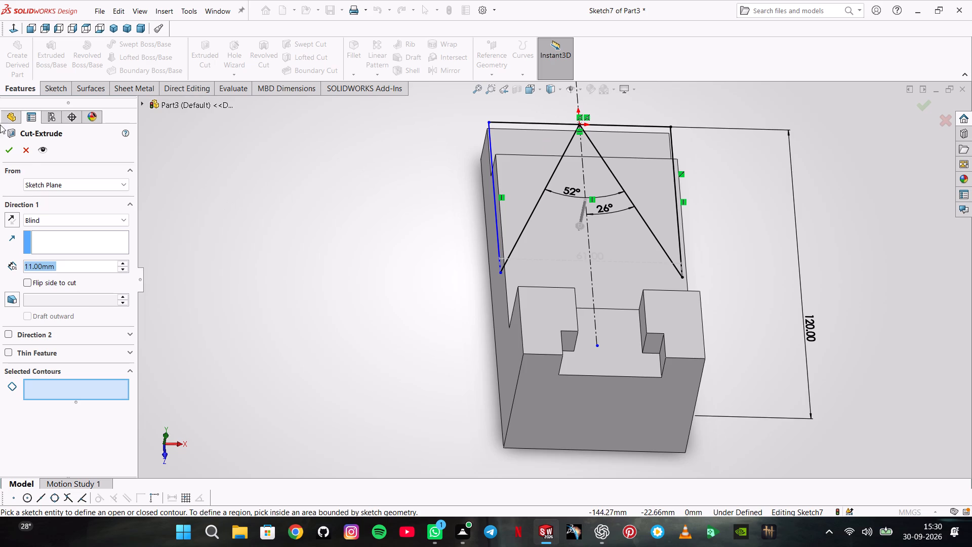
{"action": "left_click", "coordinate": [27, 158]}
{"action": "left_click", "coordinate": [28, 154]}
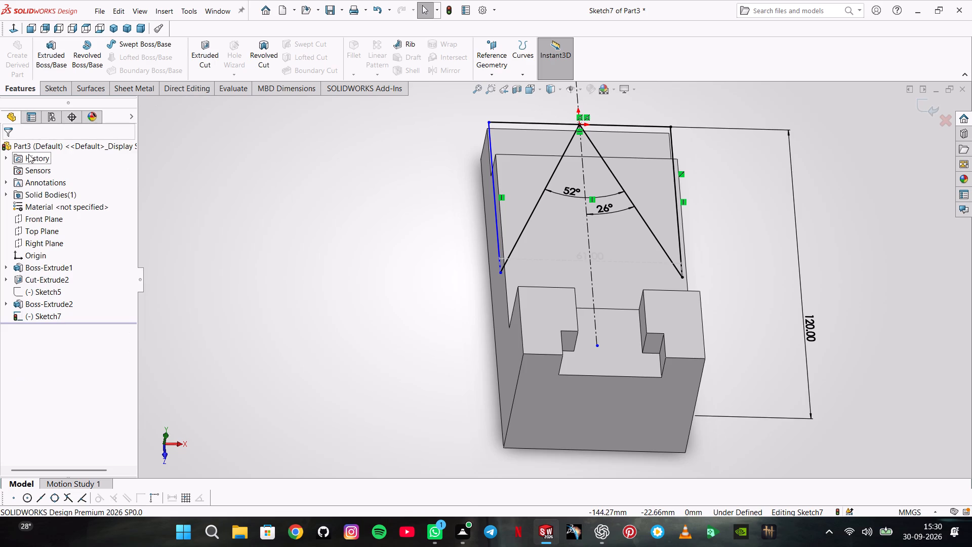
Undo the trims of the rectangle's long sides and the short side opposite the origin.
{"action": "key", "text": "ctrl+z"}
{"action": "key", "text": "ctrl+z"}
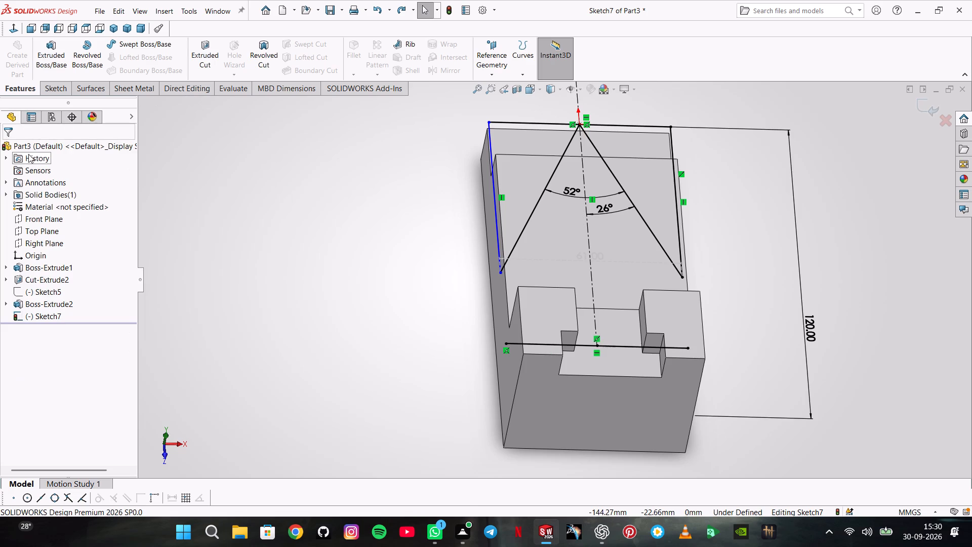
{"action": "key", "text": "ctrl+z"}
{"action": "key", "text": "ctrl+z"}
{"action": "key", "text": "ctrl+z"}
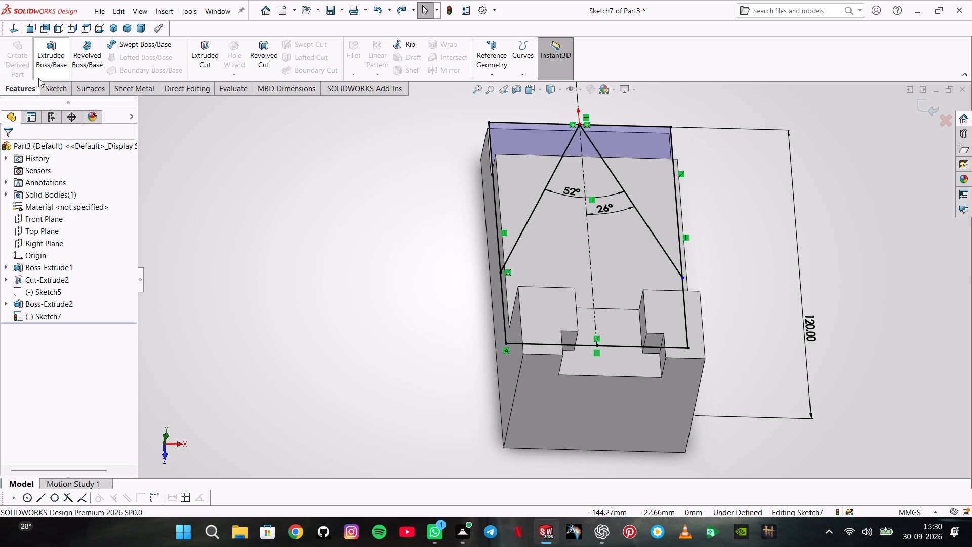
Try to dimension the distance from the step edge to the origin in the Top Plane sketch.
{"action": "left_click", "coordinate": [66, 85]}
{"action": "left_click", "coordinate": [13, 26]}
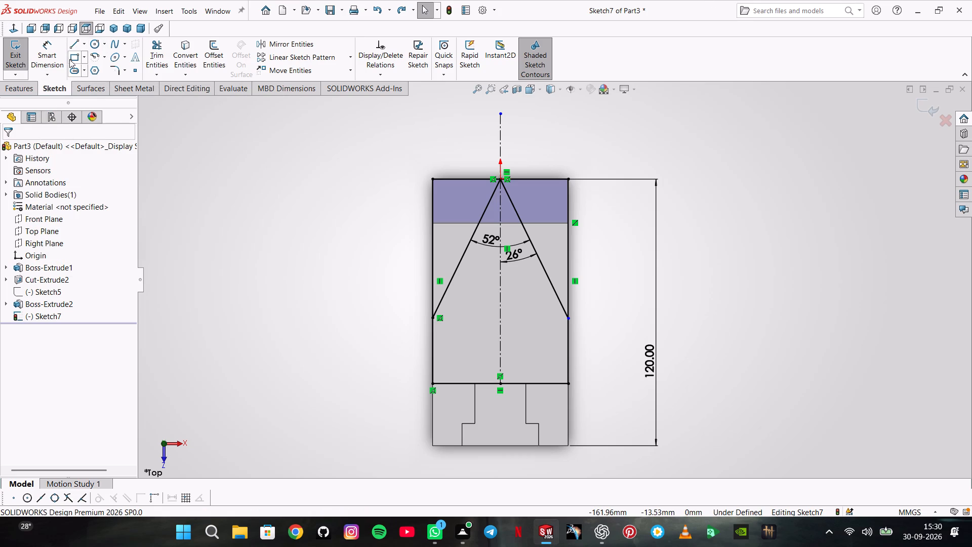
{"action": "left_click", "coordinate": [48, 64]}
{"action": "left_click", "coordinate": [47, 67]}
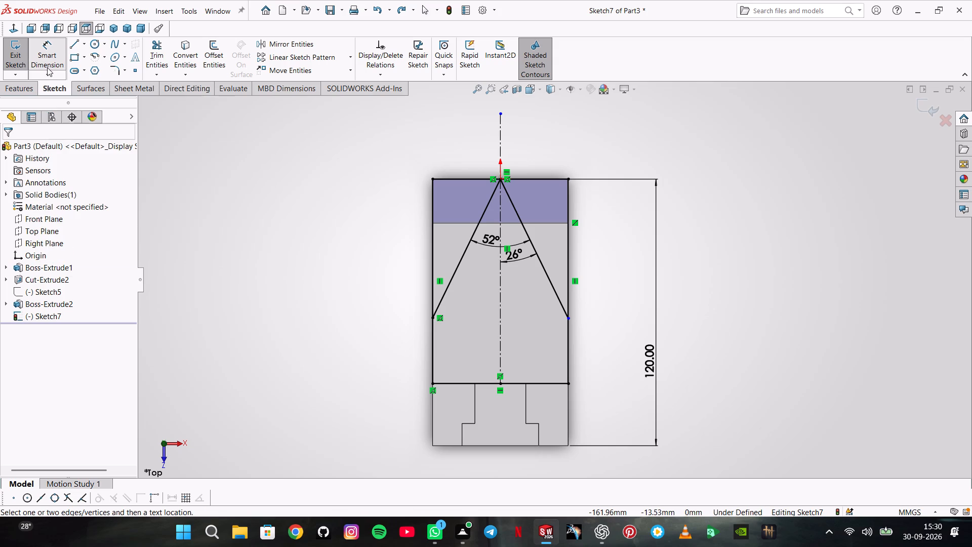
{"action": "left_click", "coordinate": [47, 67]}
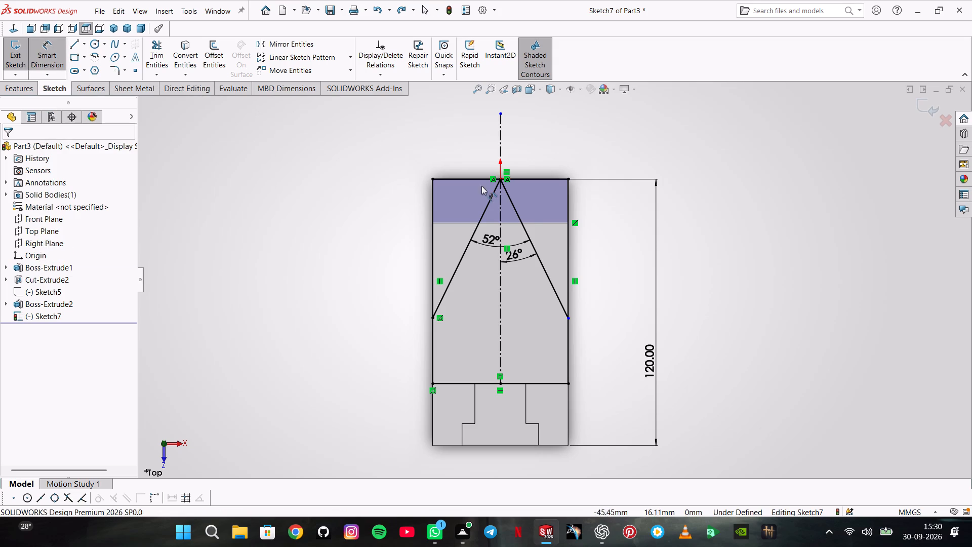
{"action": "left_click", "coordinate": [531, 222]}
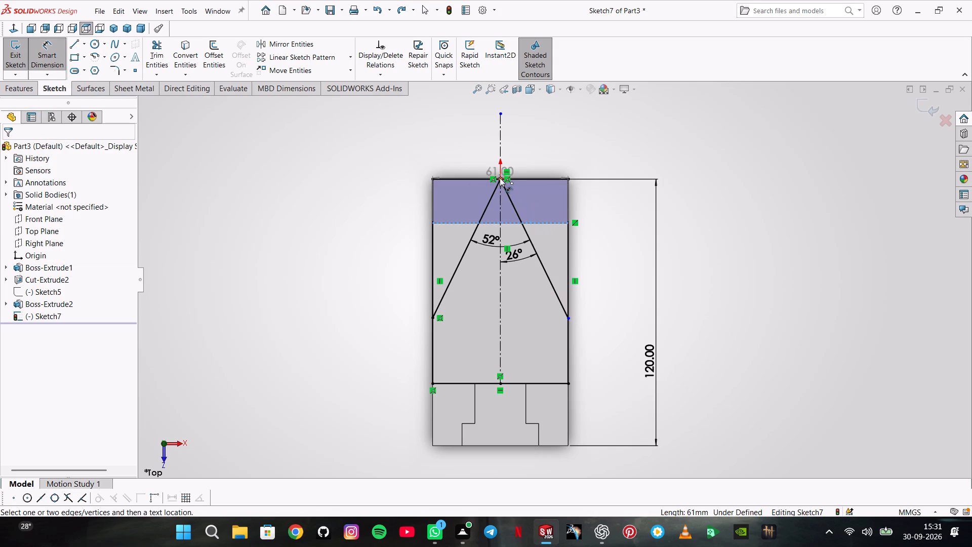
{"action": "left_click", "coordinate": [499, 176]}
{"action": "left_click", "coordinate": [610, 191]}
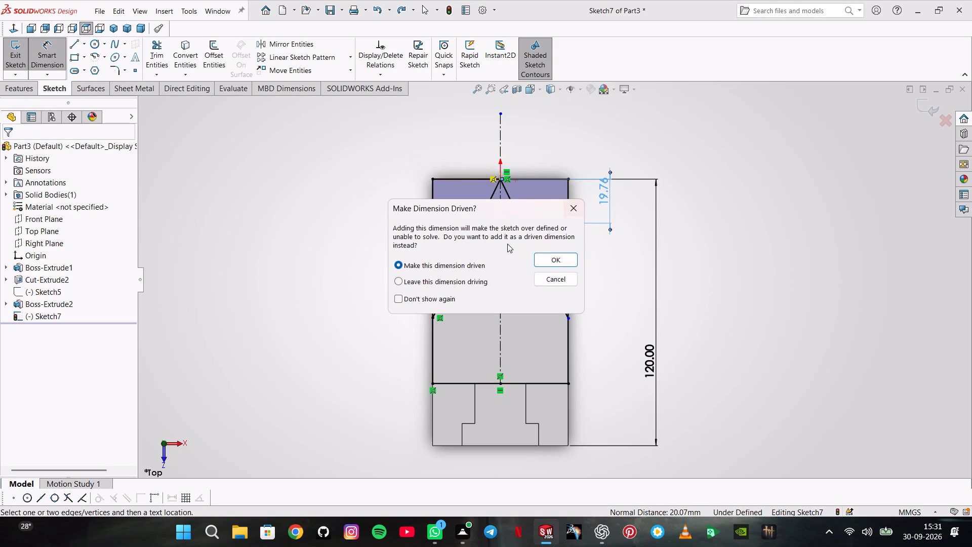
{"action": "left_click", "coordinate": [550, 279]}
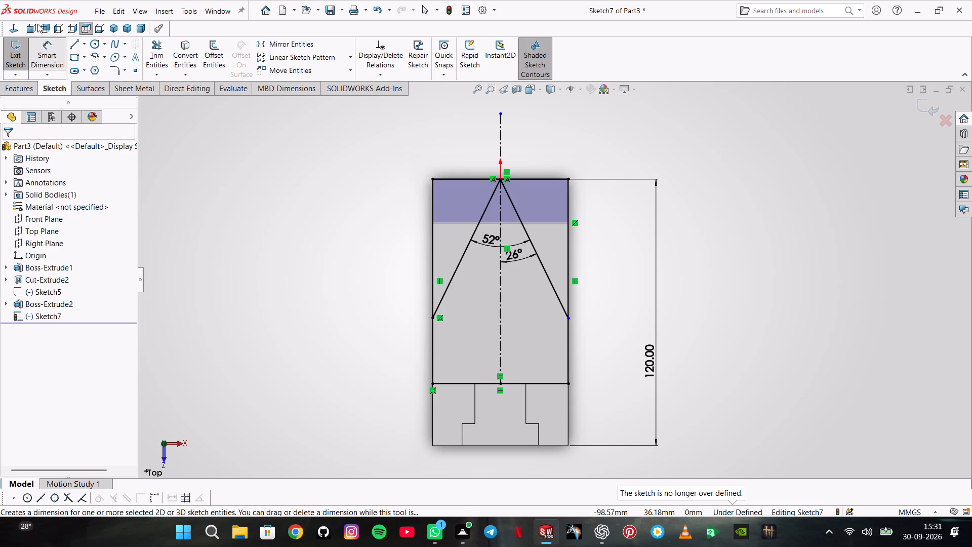
Exit the Top Plane sketch and open Sketch3 of the stepped cut for editing.
{"action": "left_click", "coordinate": [18, 58]}
{"action": "middle_click_drag", "start_coordinate": [305, 284], "coordinate": [252, 200]}
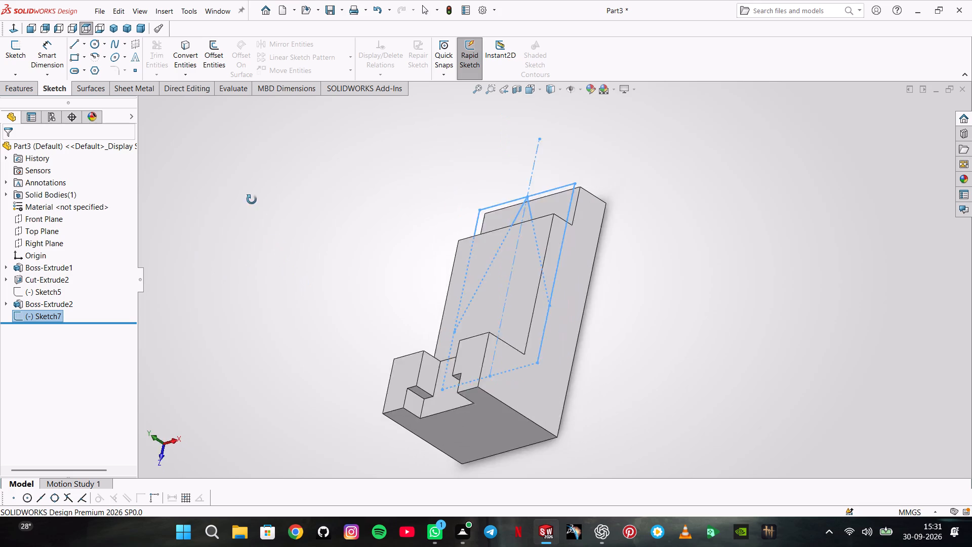
{"action": "middle_click_drag", "start_coordinate": [252, 200], "coordinate": [236, 183]}
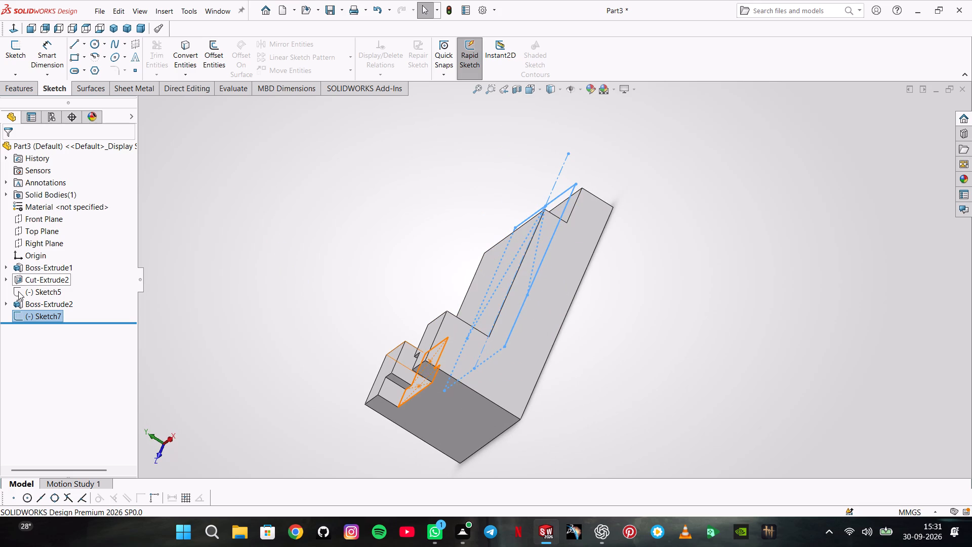
{"action": "left_click", "coordinate": [8, 279]}
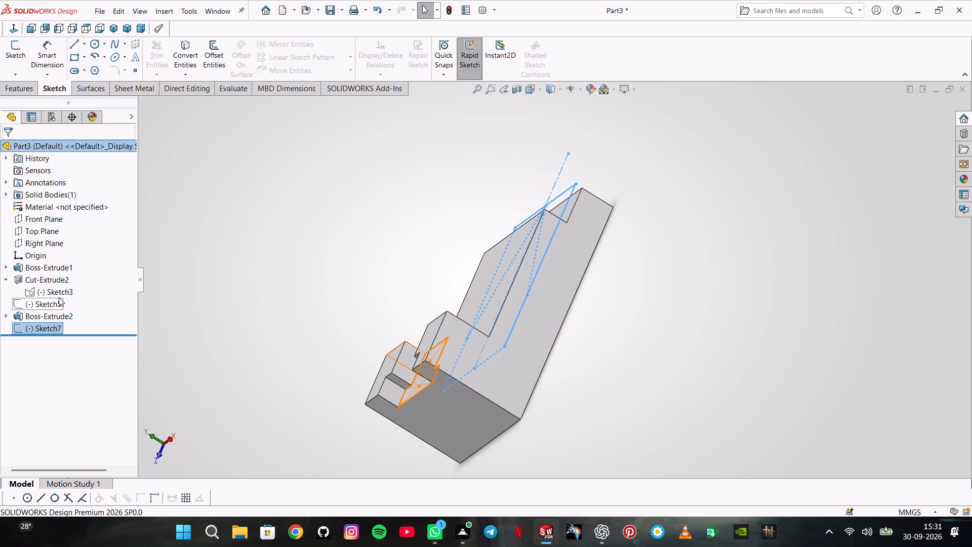
{"action": "left_click", "coordinate": [59, 297]}
{"action": "left_click", "coordinate": [69, 273]}
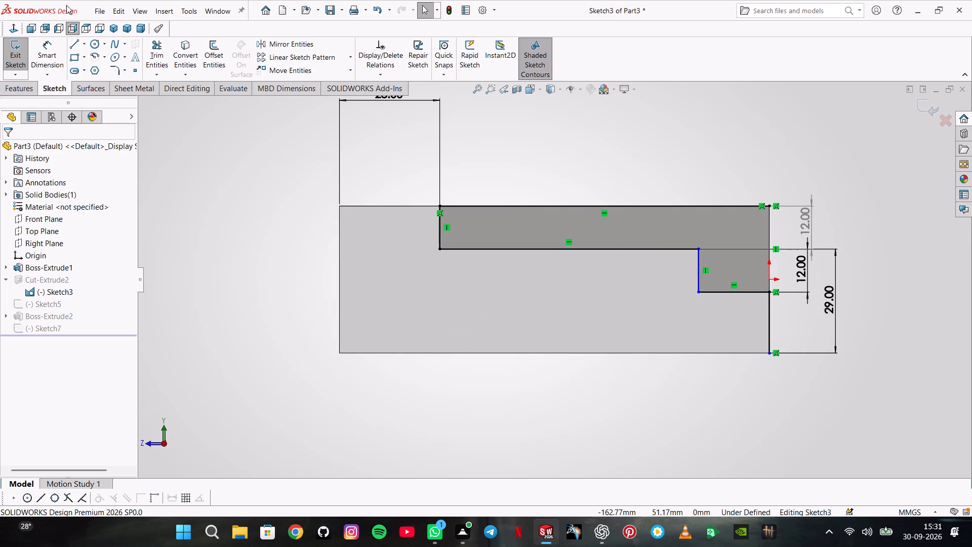
Dimension the lower step's length from the origin-end edge, set it to 22 mm, and exit the sketch.
{"action": "left_click", "coordinate": [52, 44]}
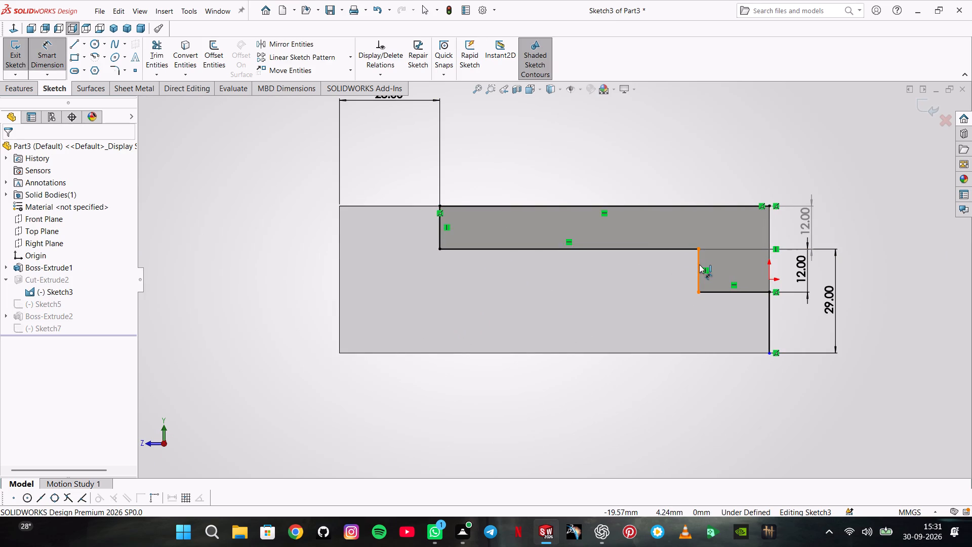
{"action": "left_click", "coordinate": [699, 264]}
{"action": "left_click", "coordinate": [767, 284]}
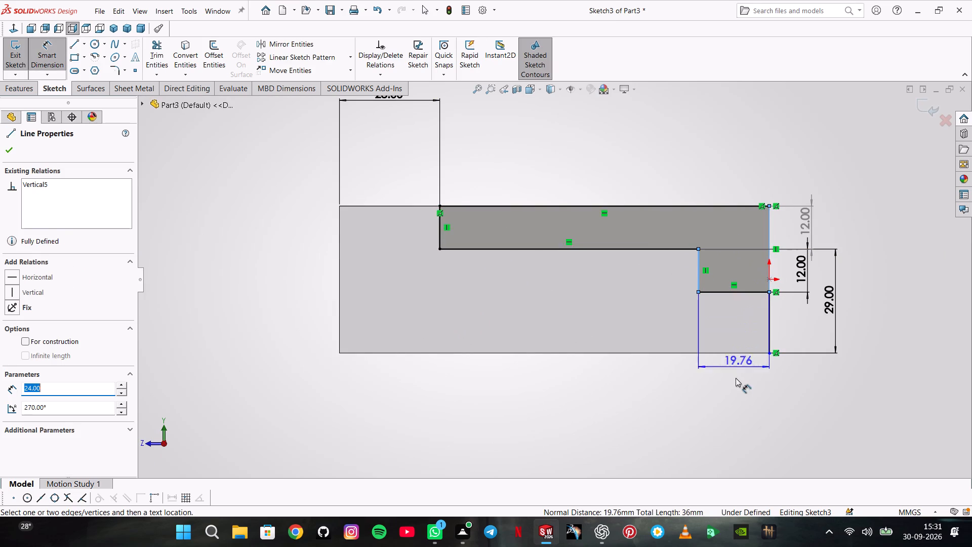
{"action": "left_click", "coordinate": [735, 391]}
{"action": "type", "text": "22"}
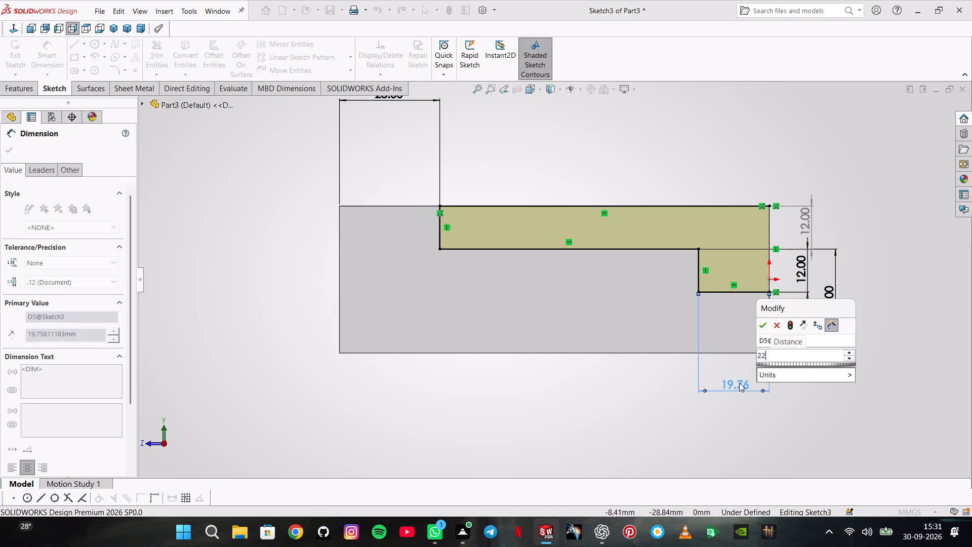
{"action": "key", "text": "Return"}
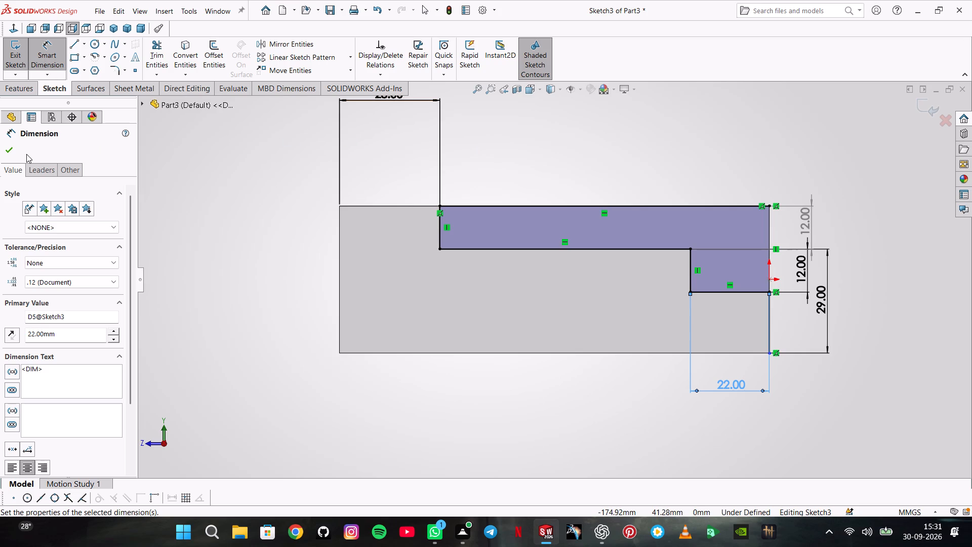
{"action": "left_click", "coordinate": [0, 138]}
{"action": "left_click", "coordinate": [6, 150]}
{"action": "left_click", "coordinate": [20, 61]}
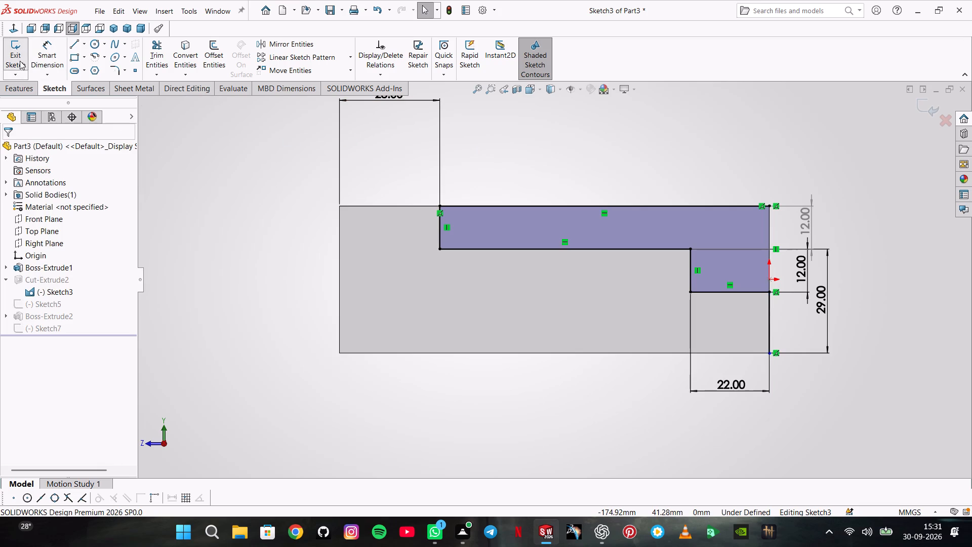
Reopen Sketch7 and draw one horizontal line about 116 mm long across both slanted lines near the origin, without any extra segment.
{"action": "left_click", "coordinate": [45, 337]}
{"action": "left_click", "coordinate": [49, 327]}
{"action": "left_click", "coordinate": [66, 298]}
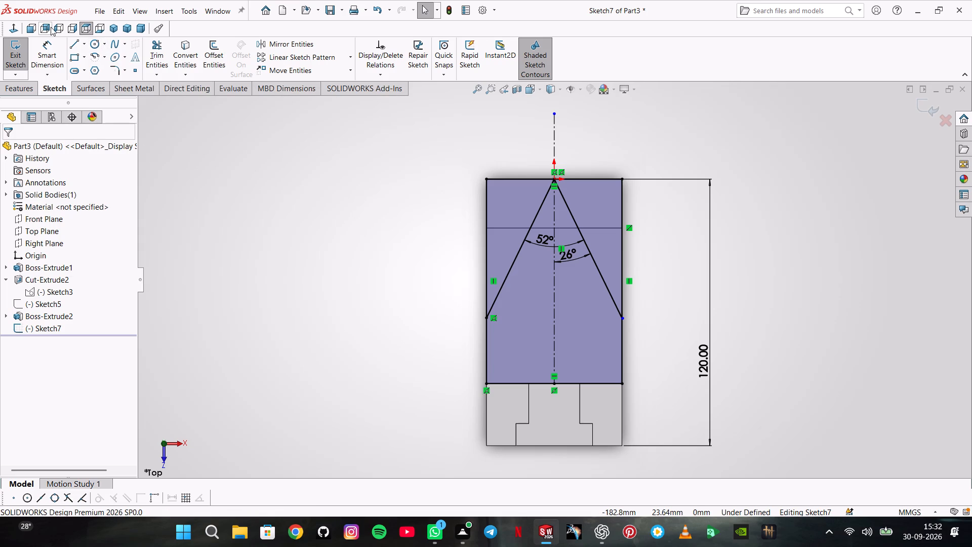
{"action": "left_click", "coordinate": [72, 41]}
{"action": "left_click", "coordinate": [405, 198]}
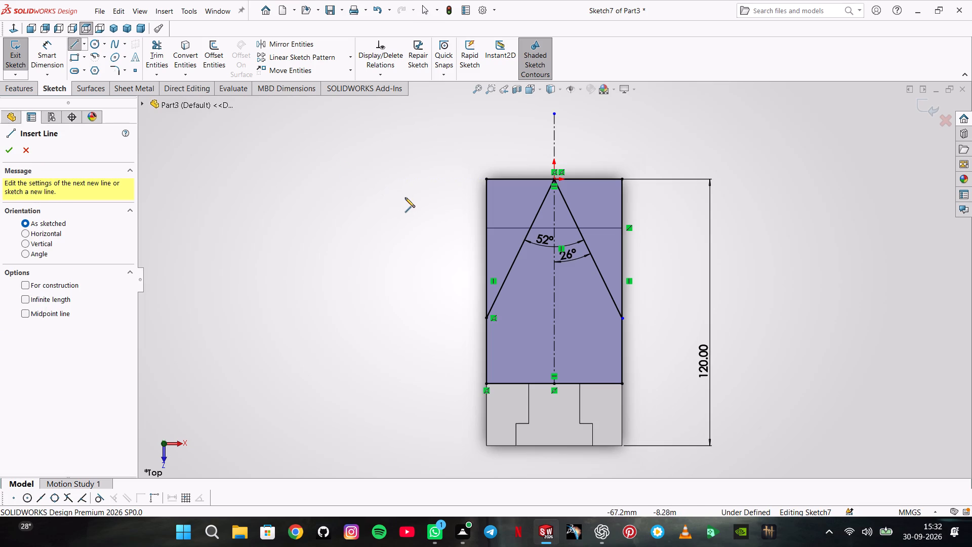
{"action": "left_click", "coordinate": [663, 199]}
{"action": "double_click", "coordinate": [668, 187]}
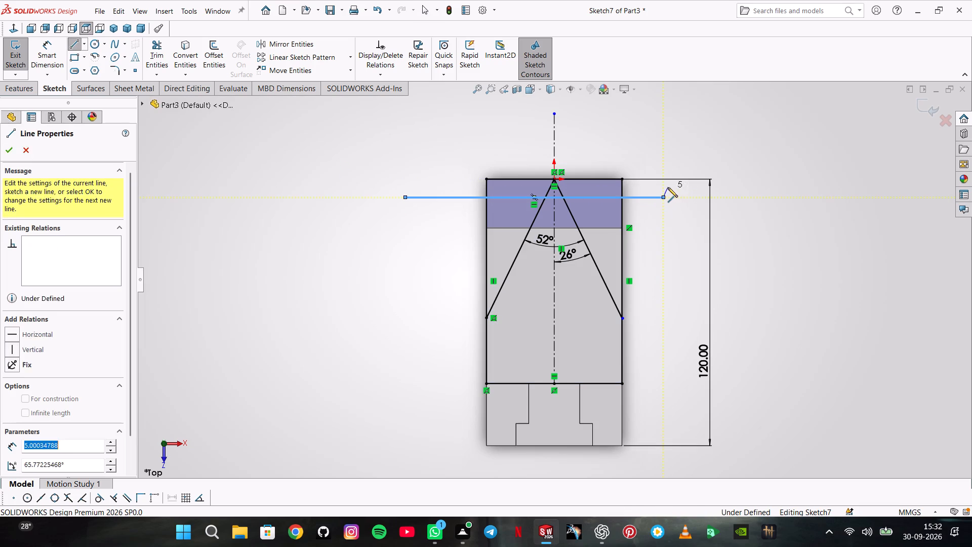
{"action": "key", "text": "Escape"}
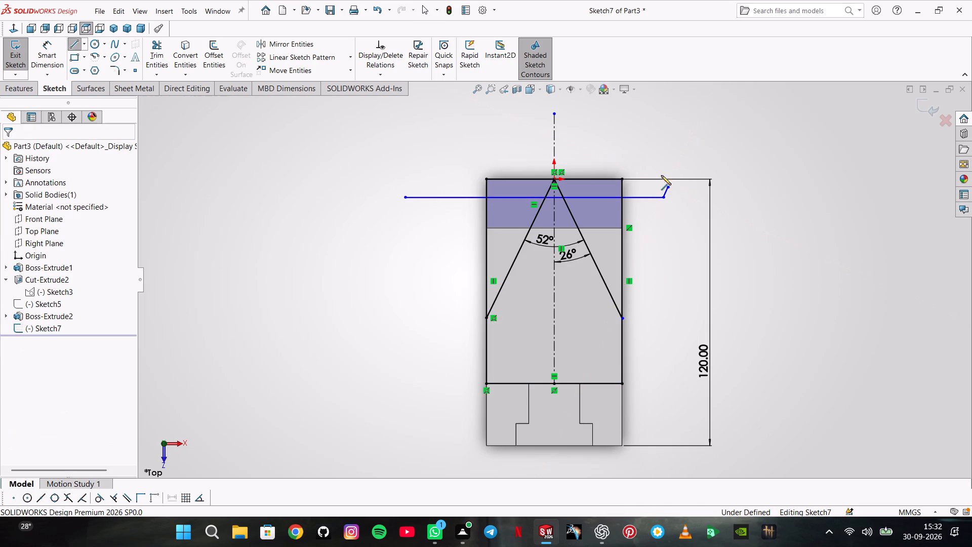
{"action": "key", "text": "ctrl+z"}
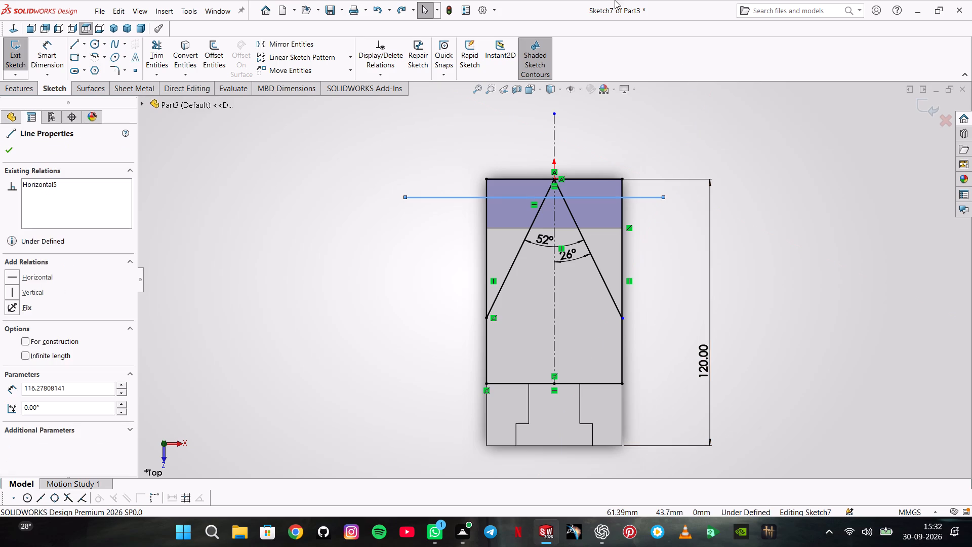
Dimension the distance from the horizontal line to the slanted line's outer endpoint on the negative X side, and set it to 33 mm.
{"action": "left_click", "coordinate": [63, 73]}
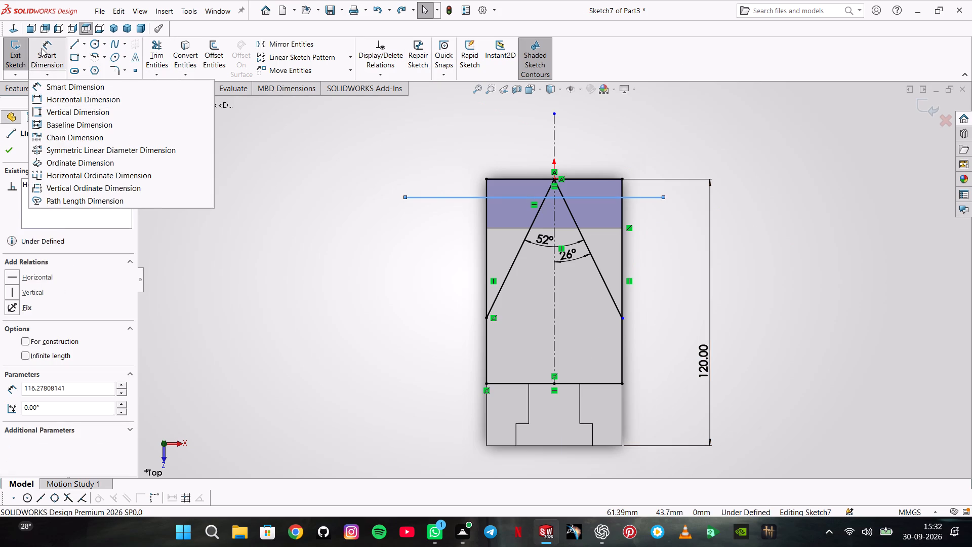
{"action": "left_click", "coordinate": [42, 48]}
{"action": "left_click", "coordinate": [495, 197]}
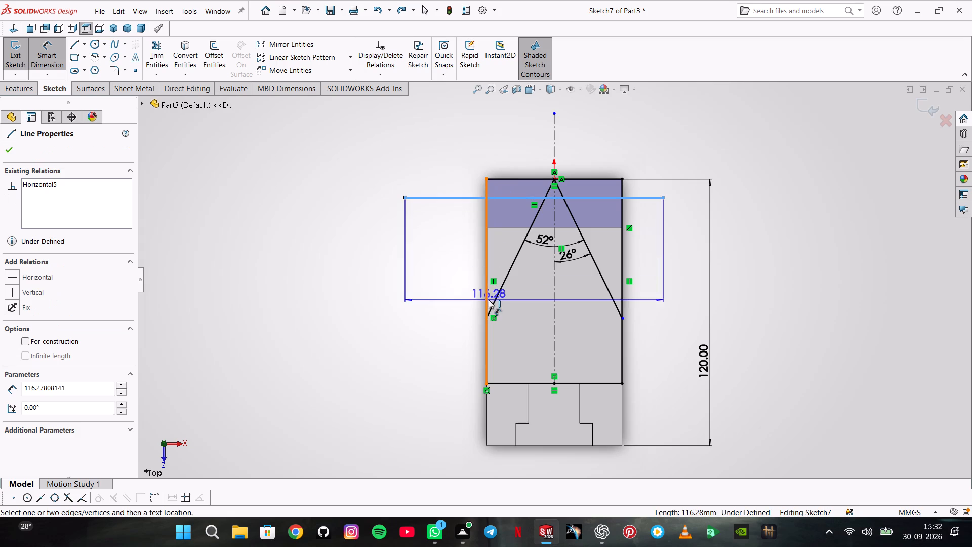
{"action": "left_click", "coordinate": [488, 316]}
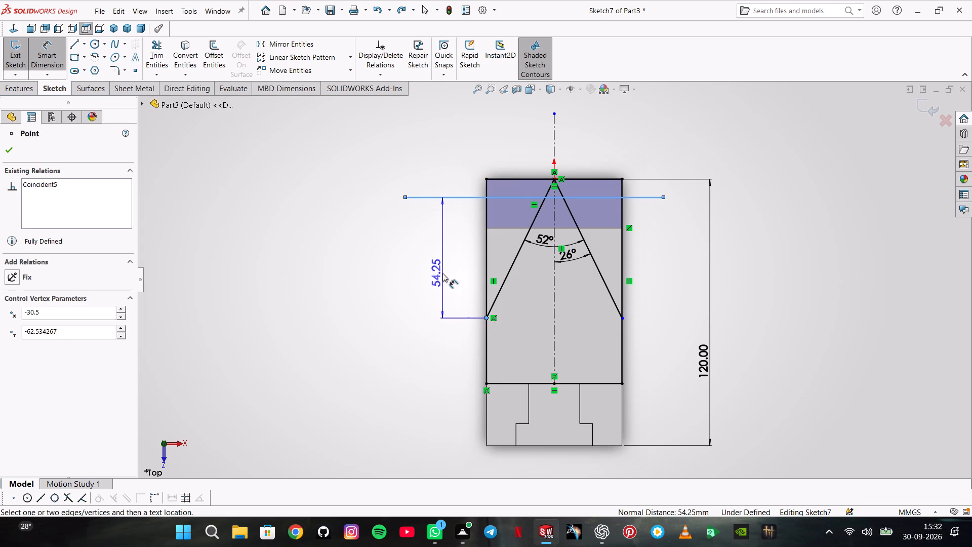
{"action": "left_click", "coordinate": [442, 273]}
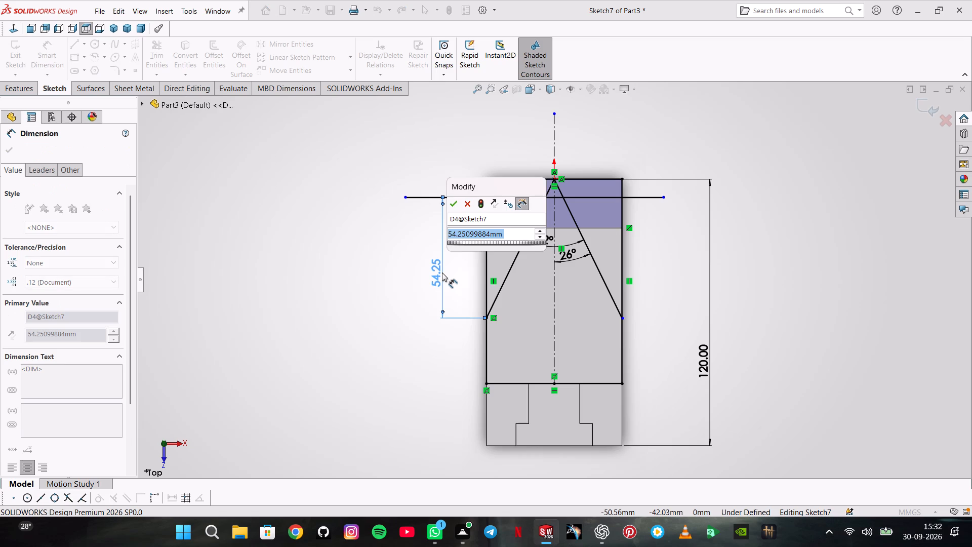
{"action": "type", "text": "33"}
{"action": "key", "text": "Return"}
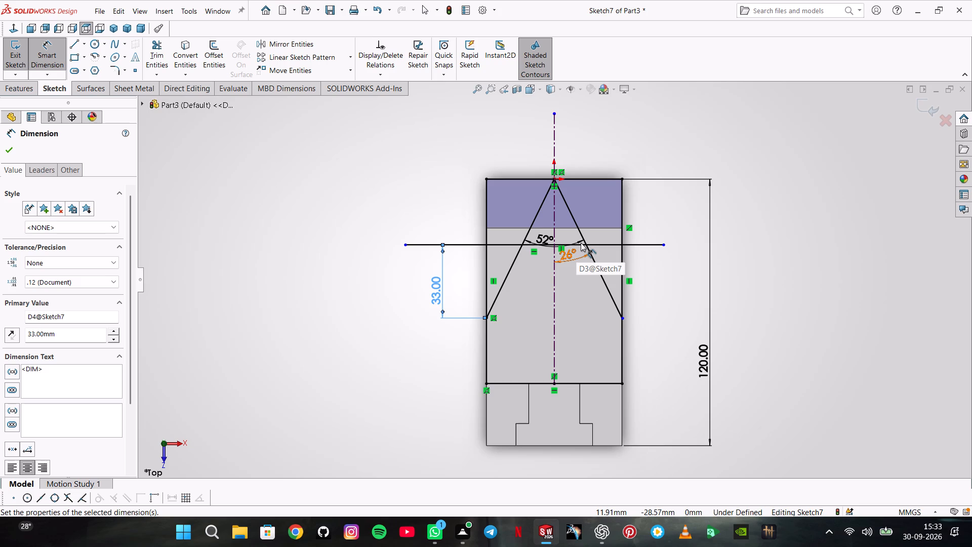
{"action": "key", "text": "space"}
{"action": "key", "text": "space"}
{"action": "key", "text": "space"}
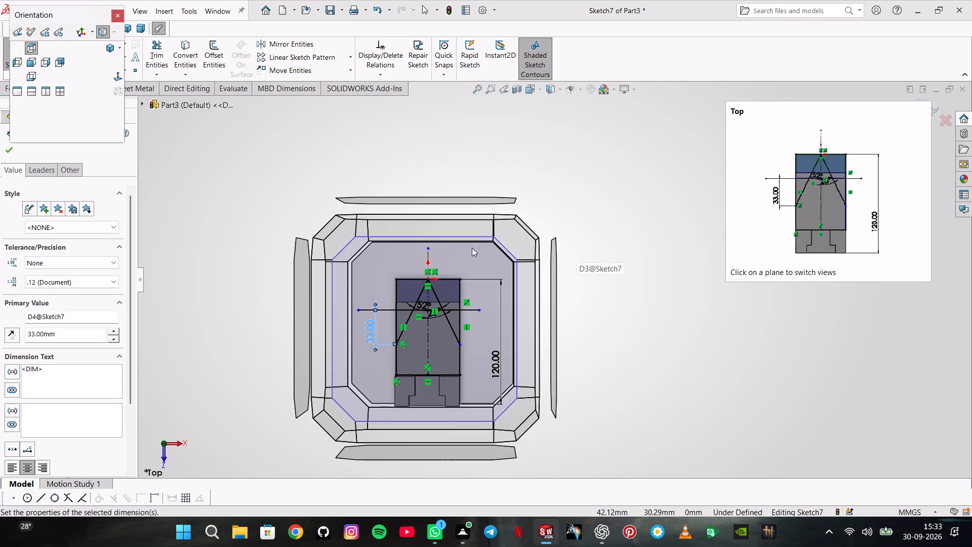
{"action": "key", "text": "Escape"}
Delete the coincident relation at the outer endpoint of the slanted line on the negative X side.
{"action": "scroll", "coordinate": [542, 293], "scroll_direction": "down", "scroll_amount": 2}
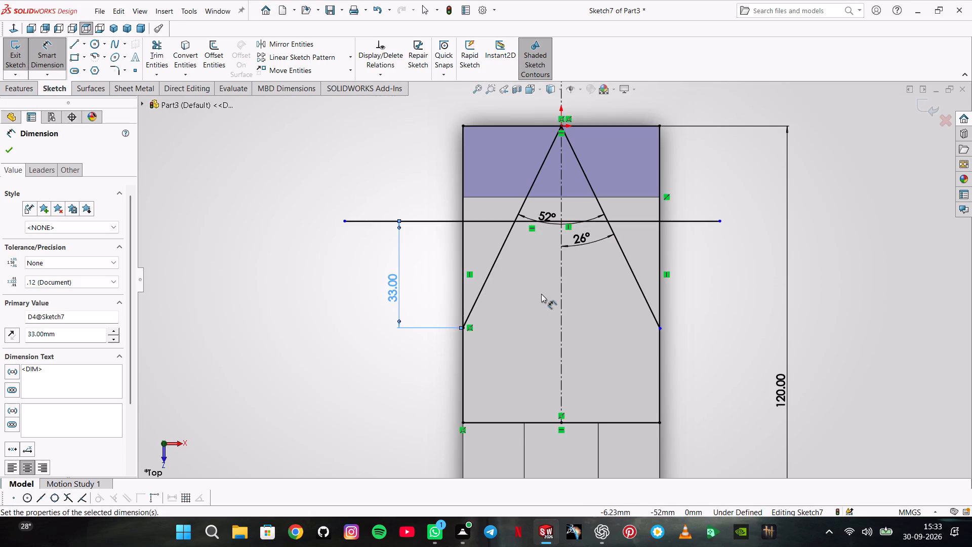
{"action": "key", "text": "Escape"}
{"action": "left_click", "coordinate": [469, 327]}
{"action": "key", "text": "Delete"}
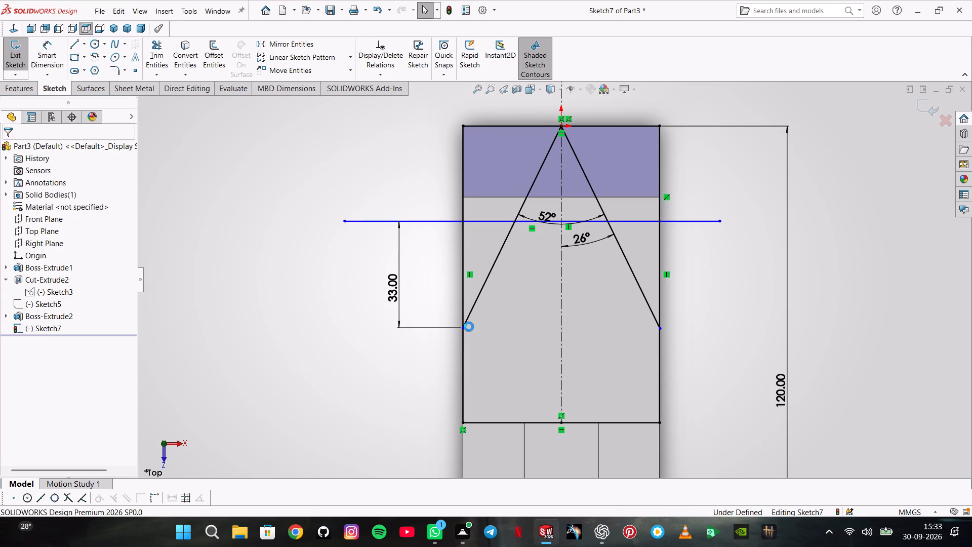
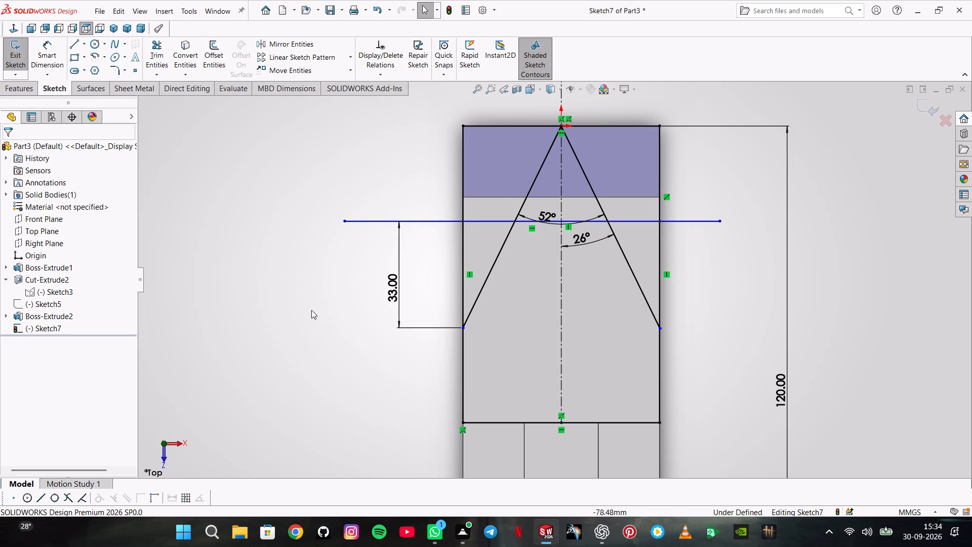
Delete the 33 mm dimension, the long horizontal line and both slanted lines from Sketch7.
{"action": "left_click", "coordinate": [391, 278]}
{"action": "key", "text": "Delete"}
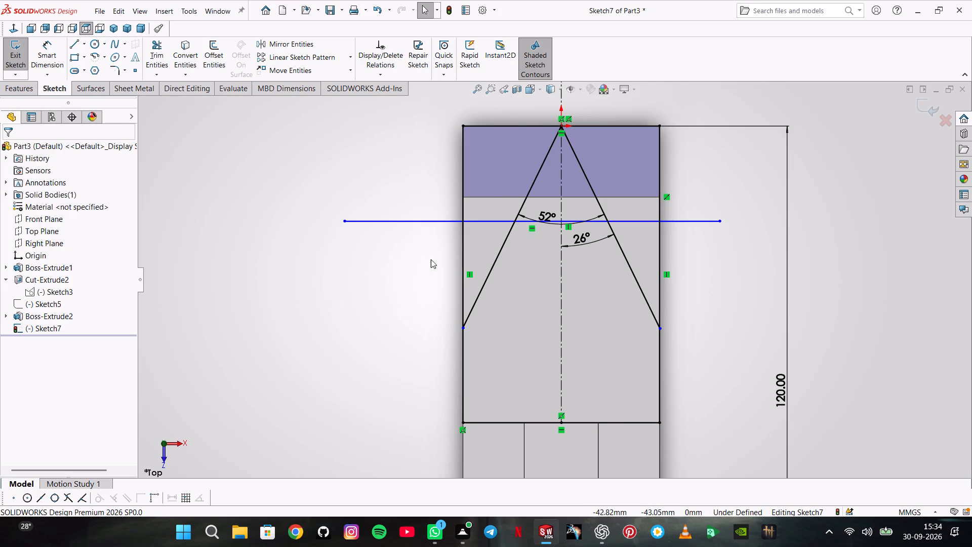
{"action": "left_click", "coordinate": [509, 222]}
{"action": "key", "text": "Delete"}
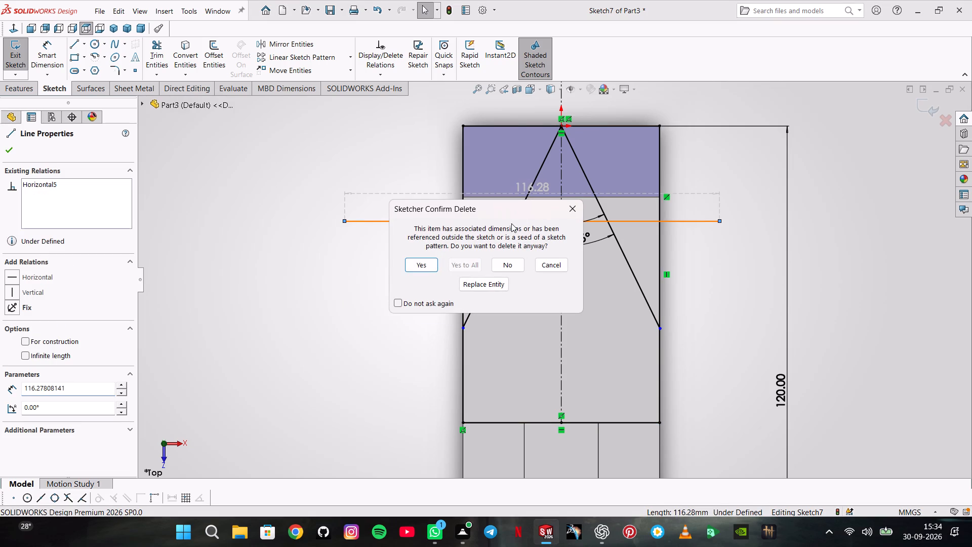
{"action": "key", "text": "Return"}
{"action": "left_click", "coordinate": [513, 223]}
{"action": "key", "text": "Delete"}
{"action": "key", "text": "Return"}
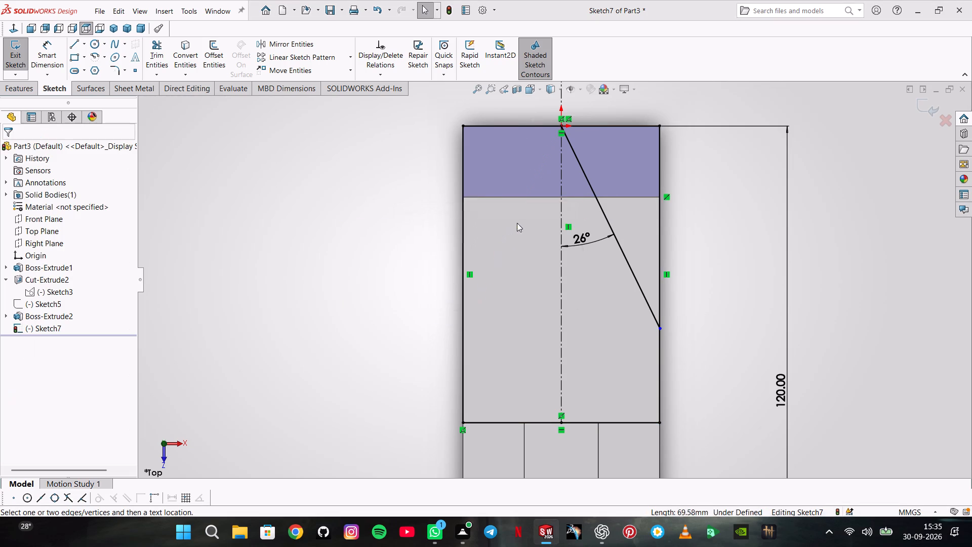
{"action": "left_click", "coordinate": [587, 180]}
{"action": "key", "text": "Delete"}
{"action": "key", "text": "Return"}
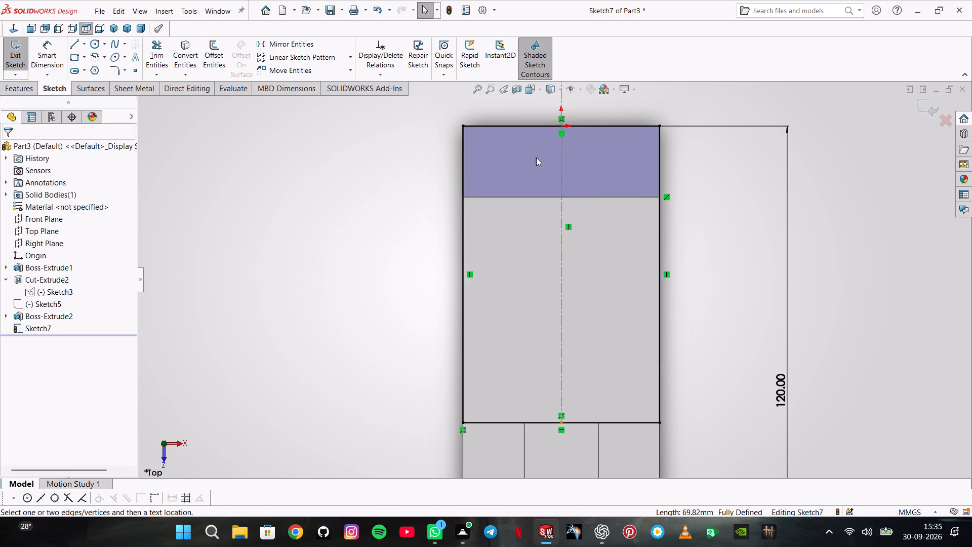
Draw two separate slanted lines from the origin past opposite side edges, ending level, with the positive X line about 57 mm long.
{"action": "left_click", "coordinate": [72, 44]}
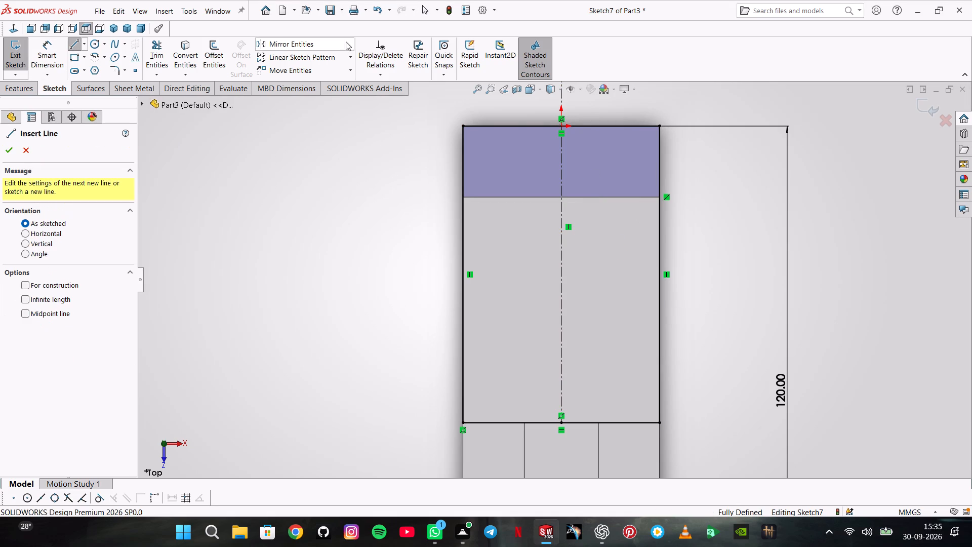
{"action": "left_click", "coordinate": [562, 128]}
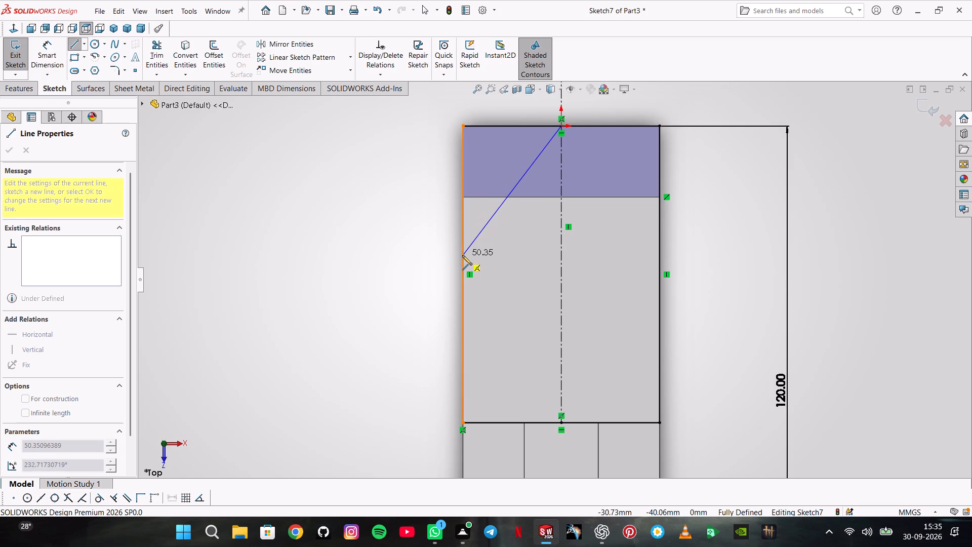
{"action": "left_click", "coordinate": [452, 268]}
{"action": "double_click", "coordinate": [445, 254]}
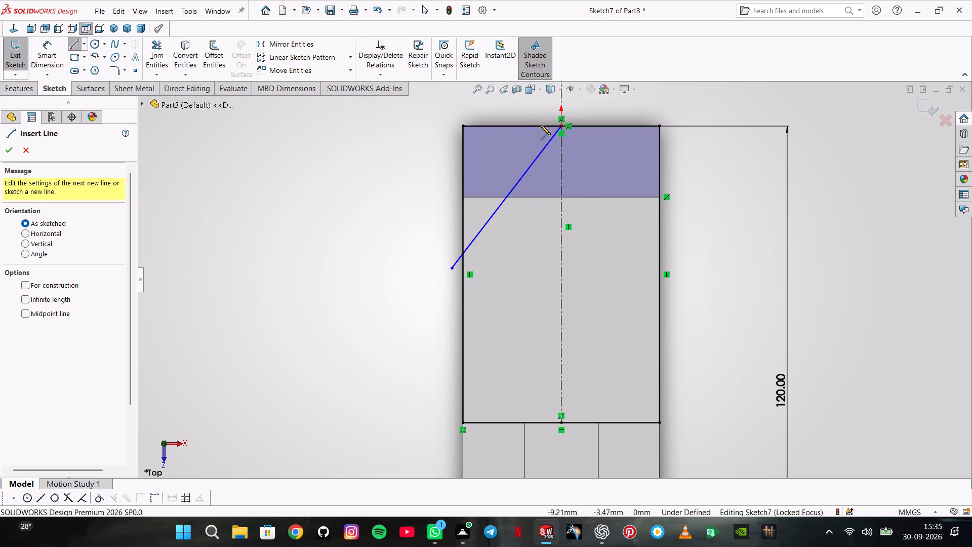
{"action": "left_click", "coordinate": [563, 126]}
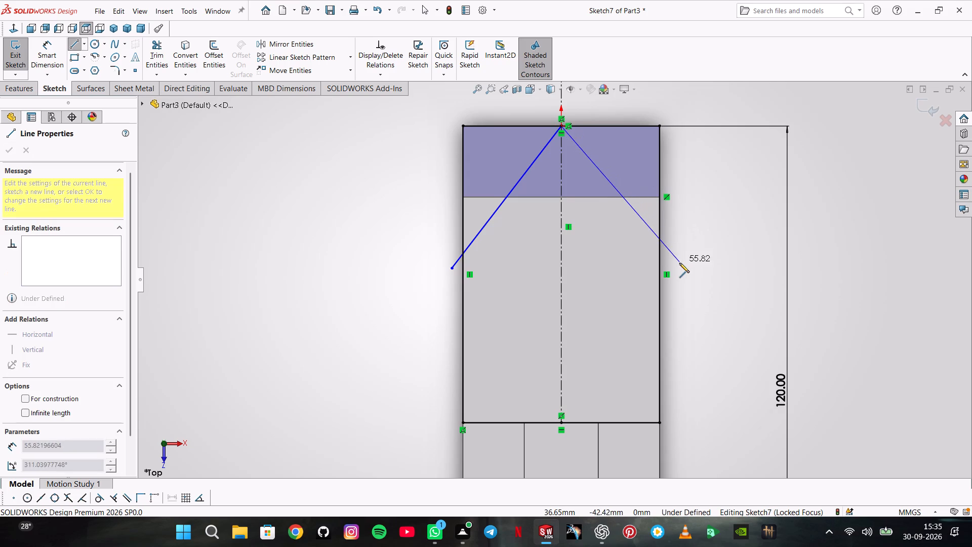
{"action": "left_click", "coordinate": [678, 269]}
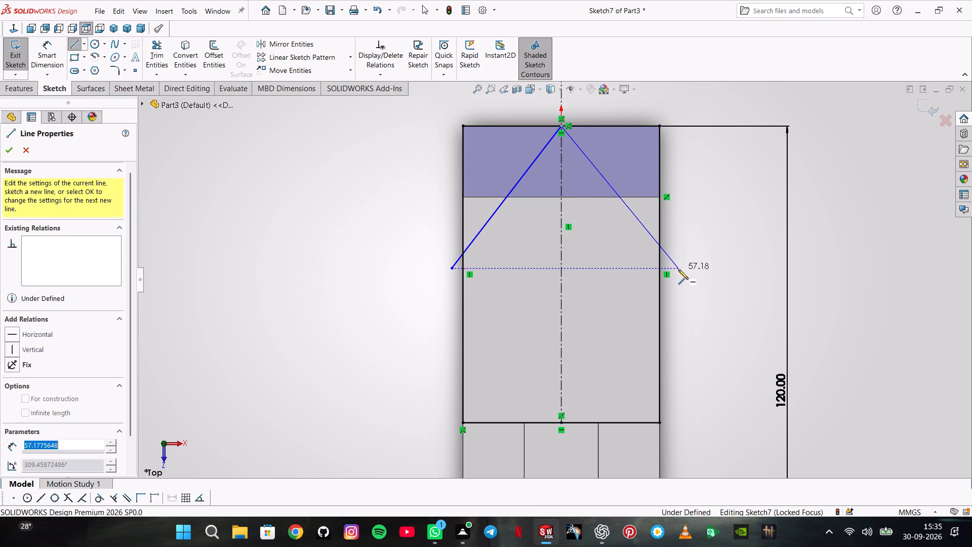
{"action": "triple_click", "coordinate": [686, 248]}
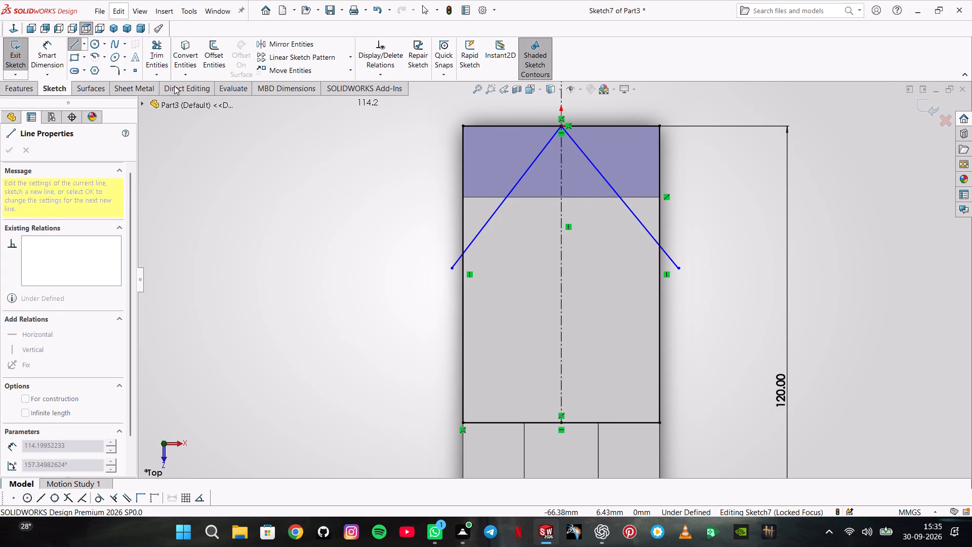
{"action": "key", "text": "Escape"}
Dimension the angle between the two slanted lines and set it to 52 degrees.
{"action": "left_click", "coordinate": [48, 52]}
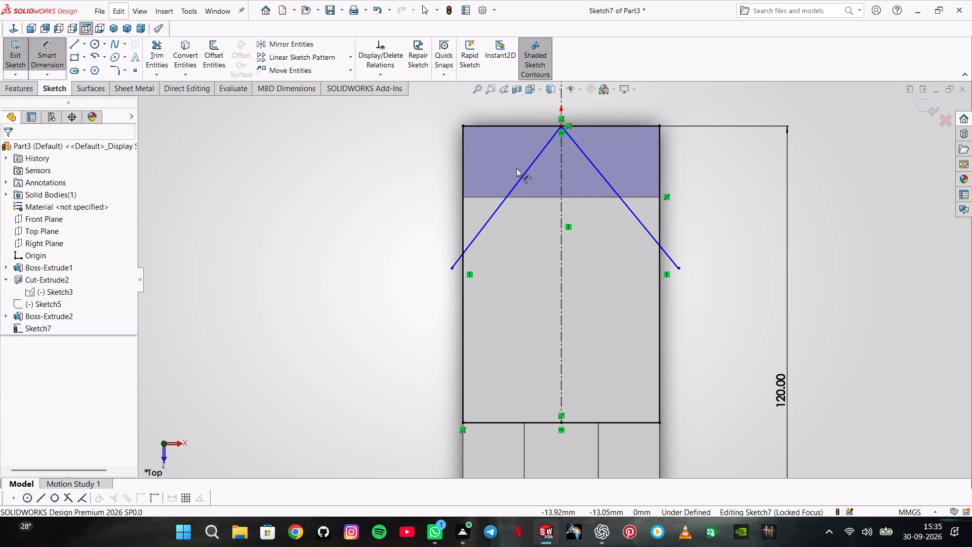
{"action": "left_click", "coordinate": [529, 168]}
{"action": "left_click", "coordinate": [592, 162]}
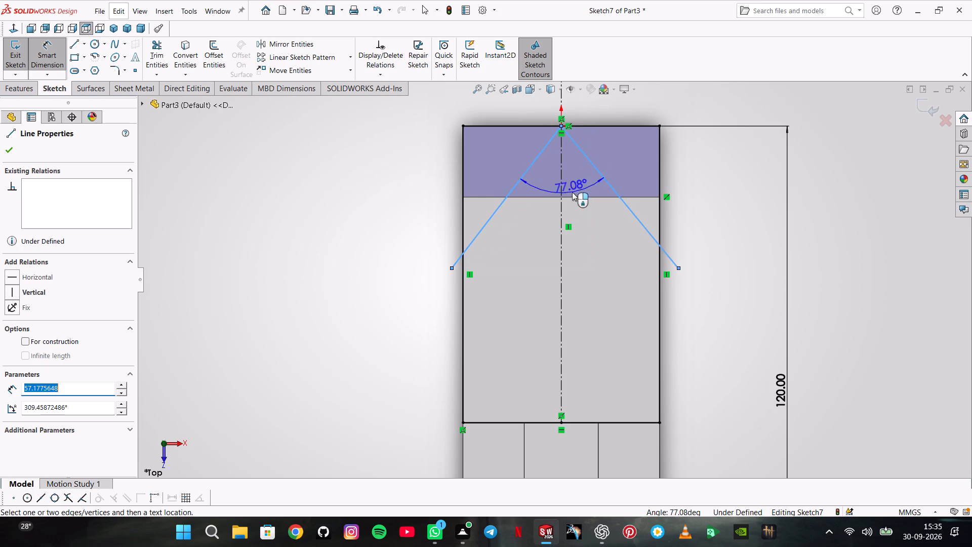
{"action": "left_click", "coordinate": [563, 221]}
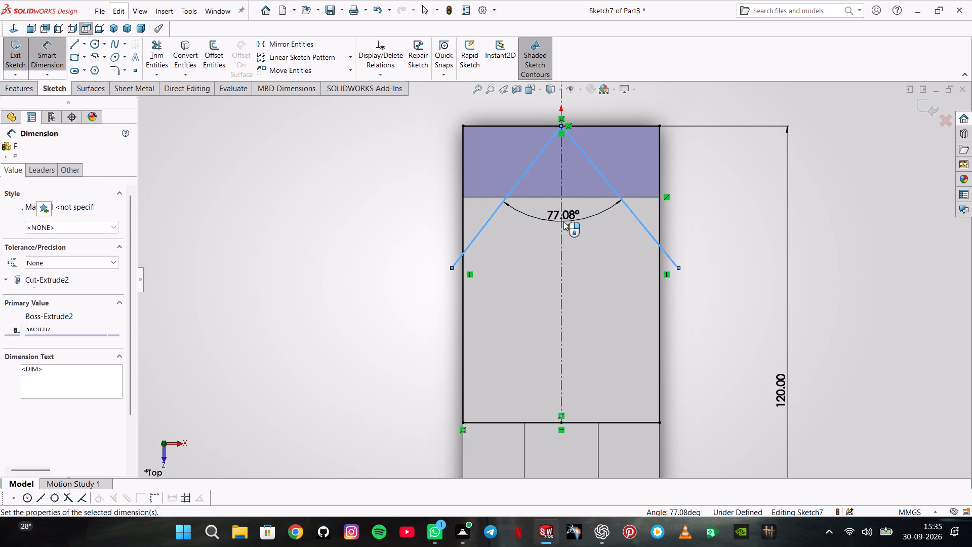
{"action": "type", "text": "52"}
{"action": "key", "text": "Return"}
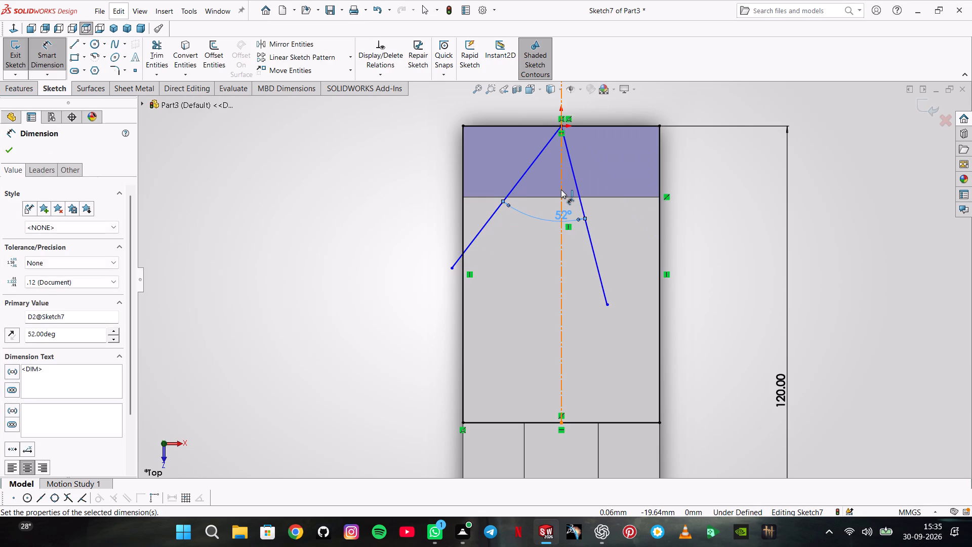
Dimension the angle between the centerline and the positive X slanted line, setting it to half of 52 degrees (26).
{"action": "left_click", "coordinate": [561, 189]}
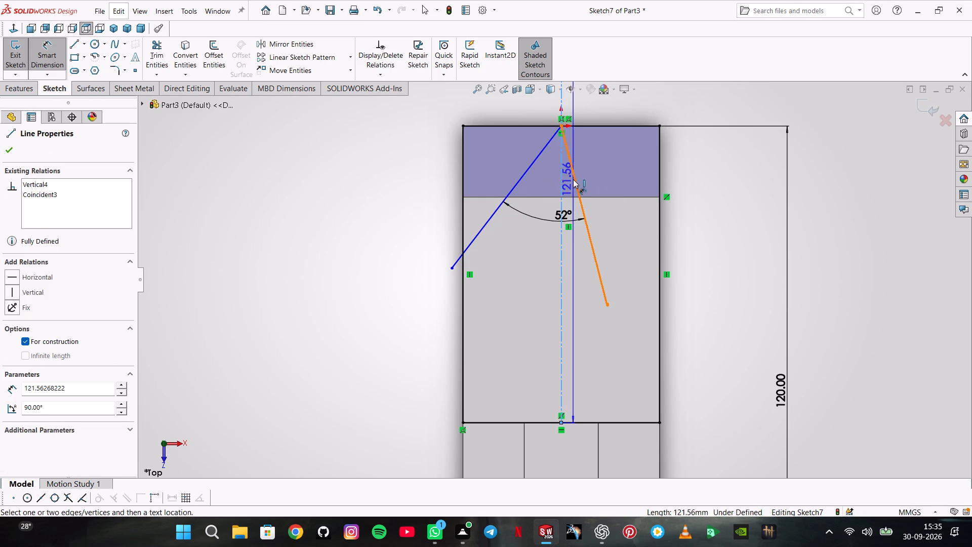
{"action": "left_click", "coordinate": [573, 179]}
{"action": "left_click", "coordinate": [572, 205]}
{"action": "type", "text": "52/2"}
{"action": "key", "text": "Return"}
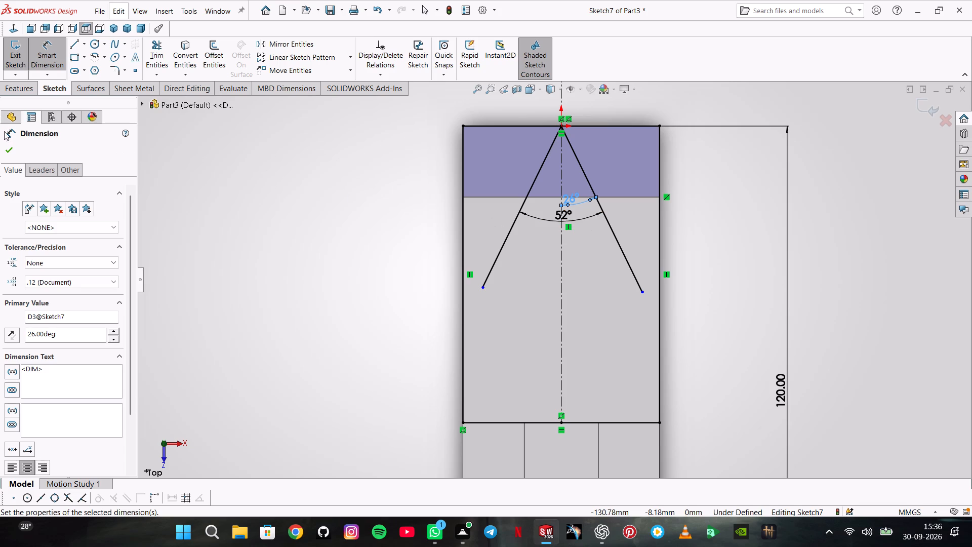
{"action": "left_click", "coordinate": [13, 146]}
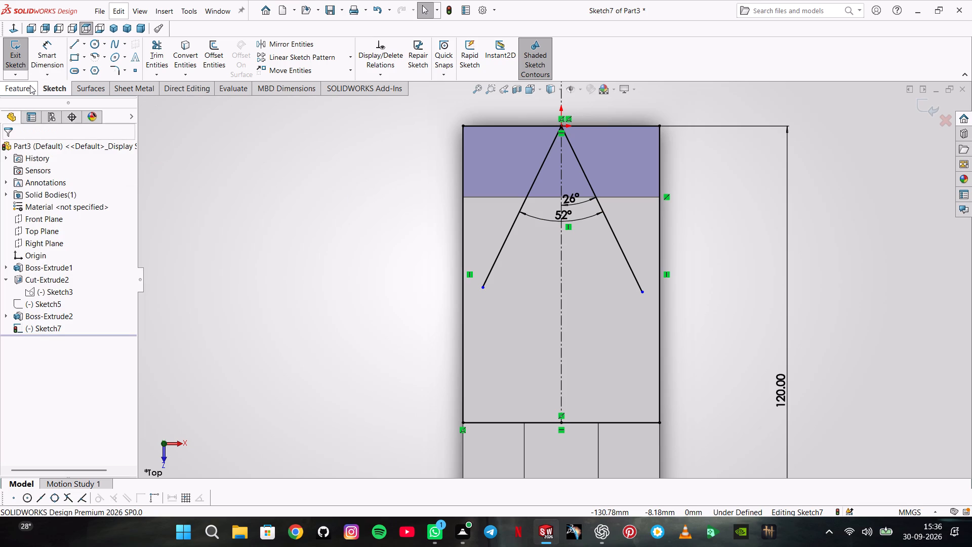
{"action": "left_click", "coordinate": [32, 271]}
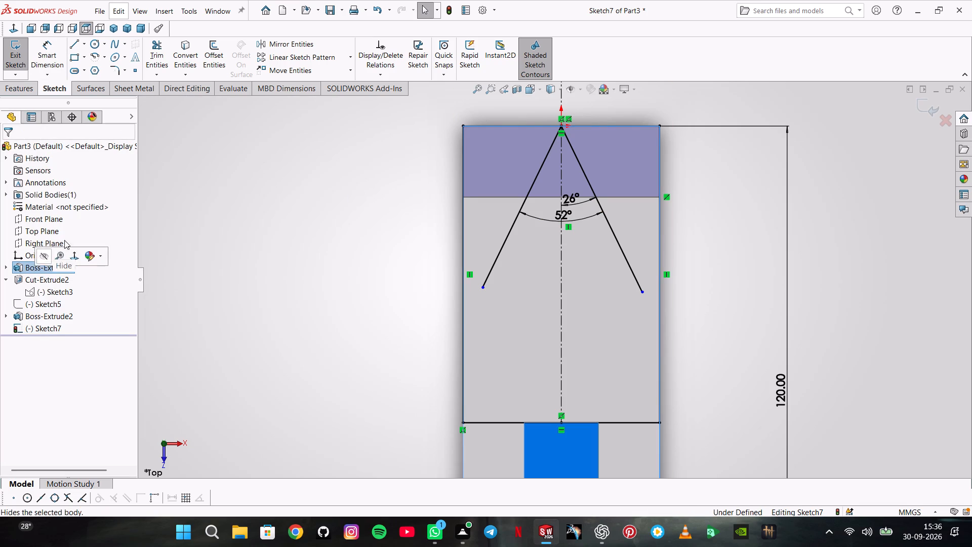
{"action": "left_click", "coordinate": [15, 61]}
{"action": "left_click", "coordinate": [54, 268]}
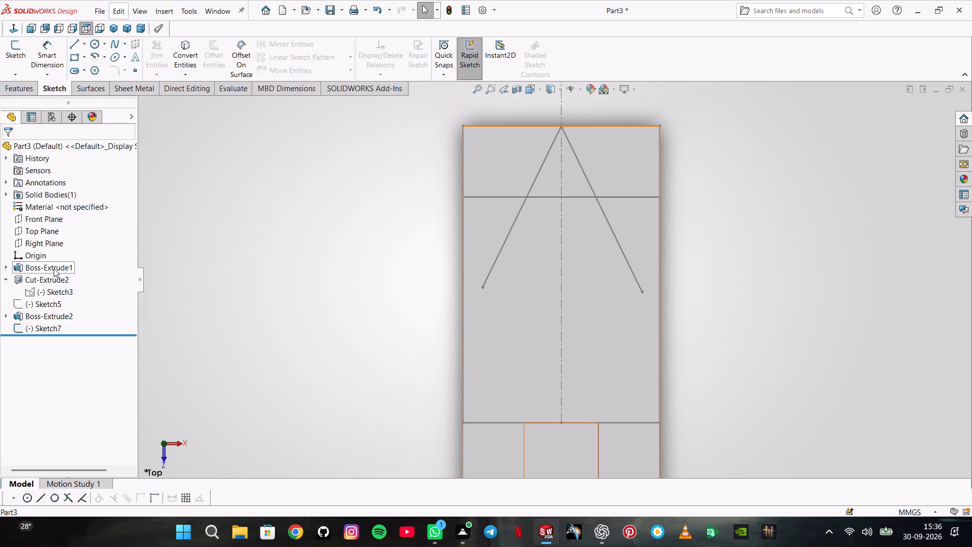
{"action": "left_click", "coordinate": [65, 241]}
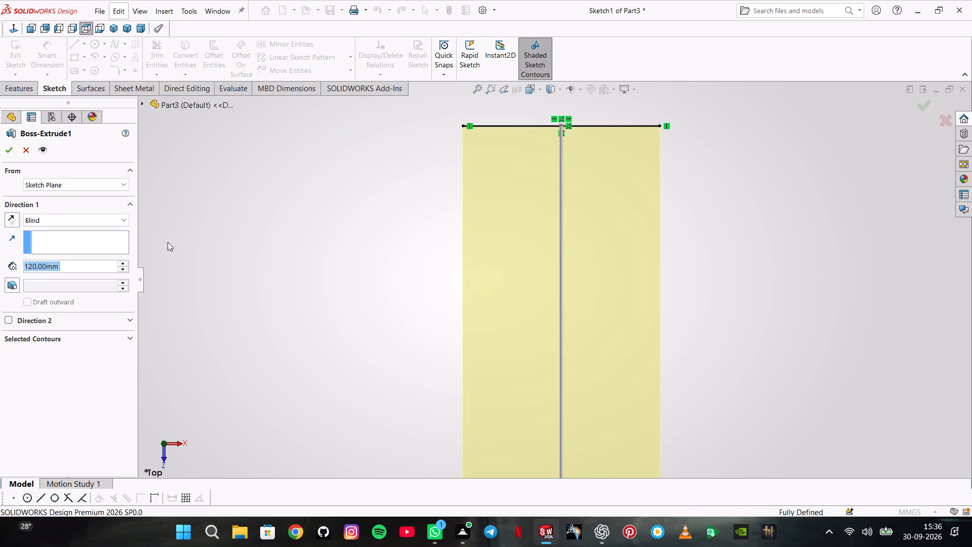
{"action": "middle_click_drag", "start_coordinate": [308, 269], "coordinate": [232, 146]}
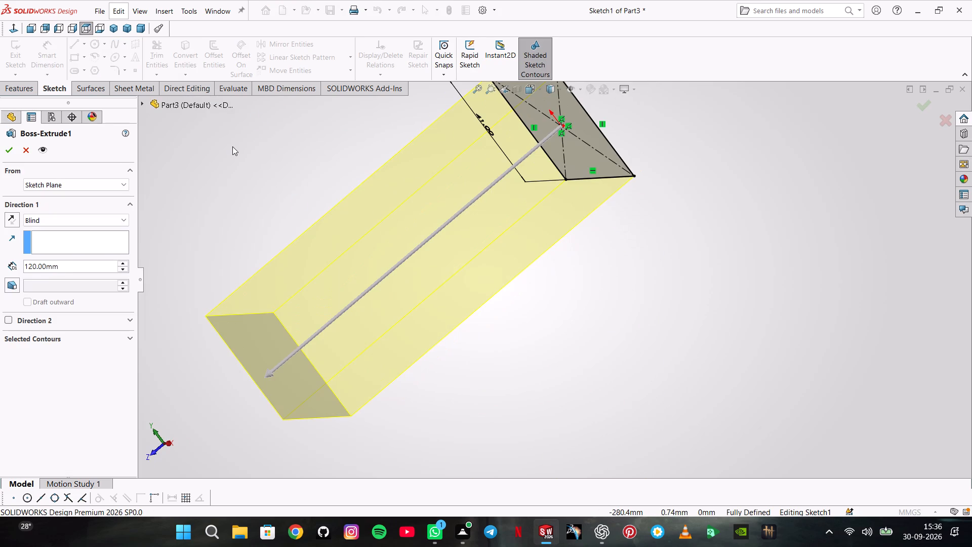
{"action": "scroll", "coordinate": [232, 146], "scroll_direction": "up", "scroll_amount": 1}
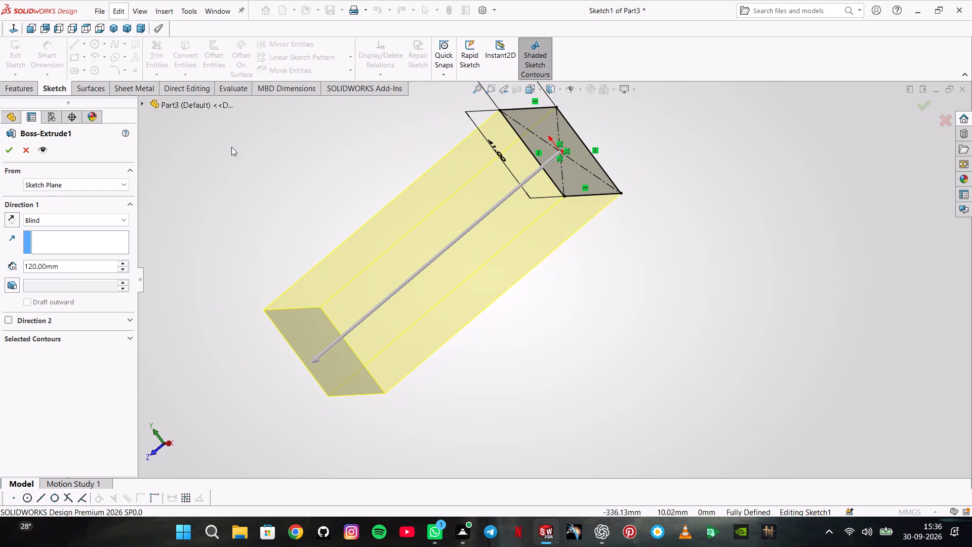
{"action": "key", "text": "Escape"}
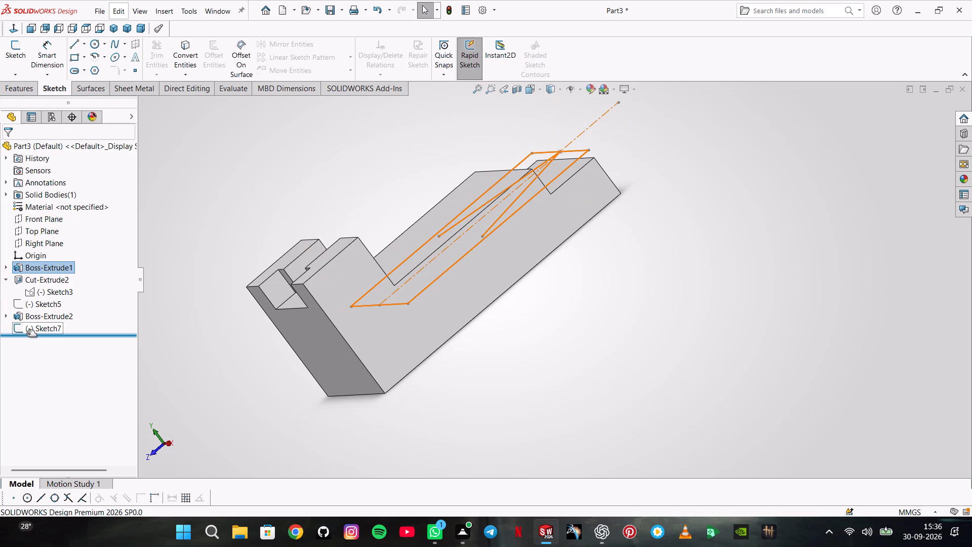
Reopen Sketch7 and delete the four lines of the rectangle bounding the area between the origin end and the T-recess end.
{"action": "left_click", "coordinate": [29, 332]}
{"action": "left_click", "coordinate": [41, 299]}
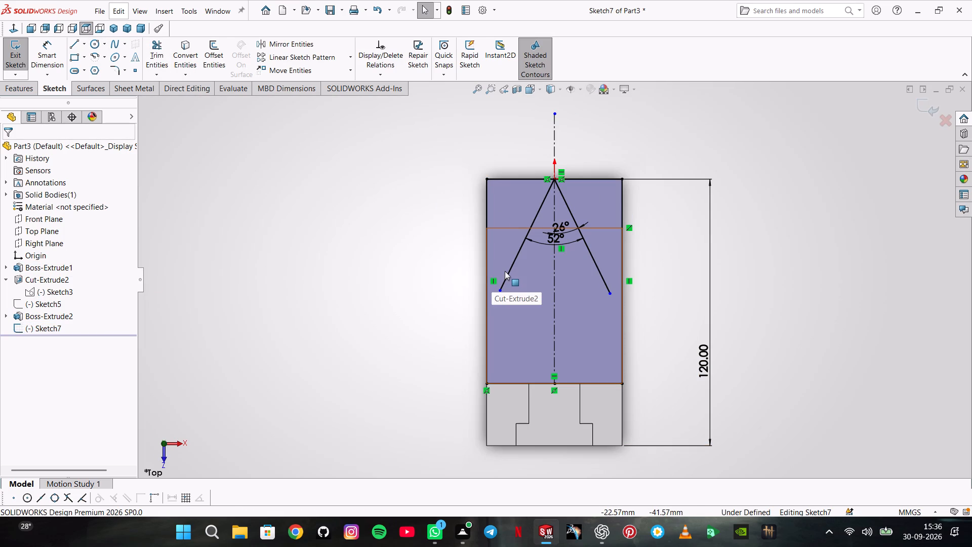
{"action": "left_click", "coordinate": [507, 200]}
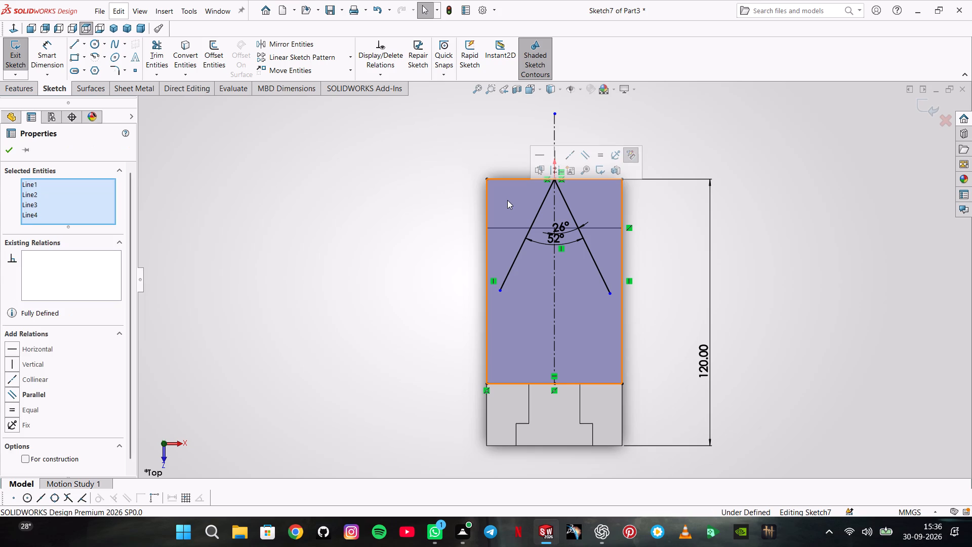
{"action": "key", "text": "Delete"}
{"action": "key", "text": "Return"}
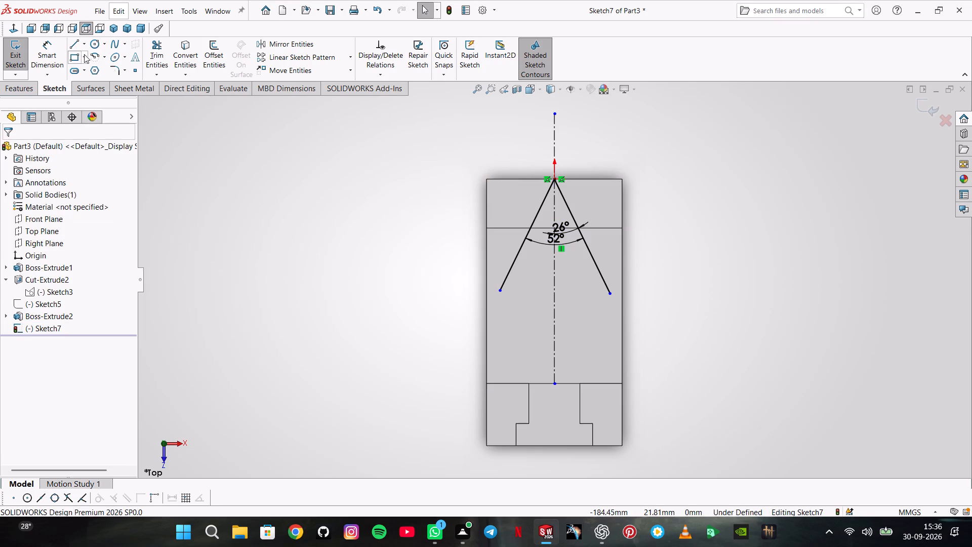
Draw a center rectangle about 41.5 mm wide and 80 mm long, centered on the centerline with one edge level with the origin.
{"action": "left_click", "coordinate": [86, 57]}
{"action": "left_click", "coordinate": [84, 80]}
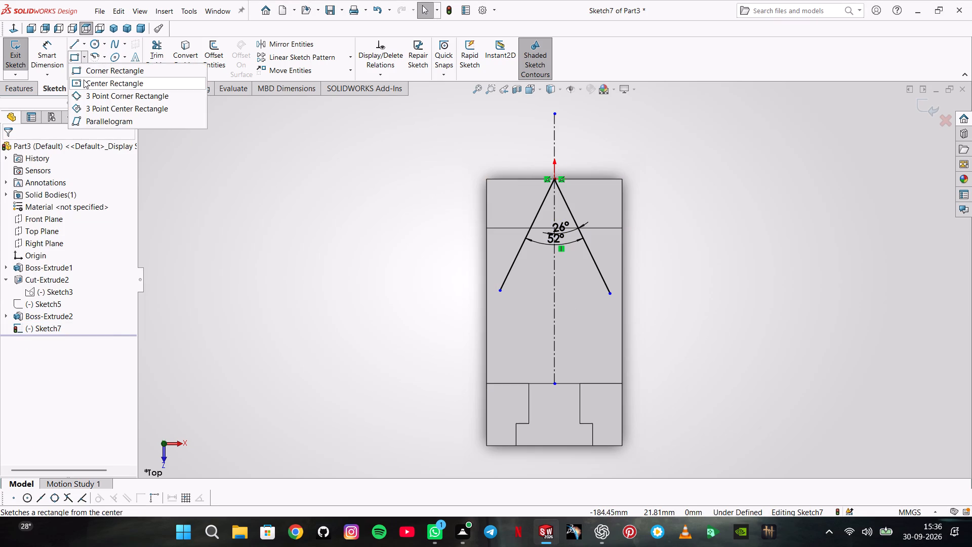
{"action": "left_click", "coordinate": [554, 268]}
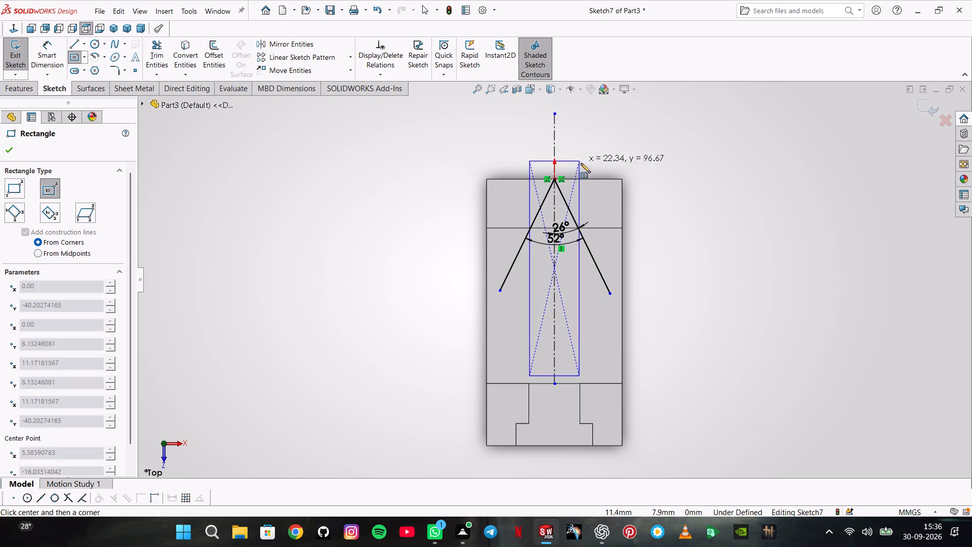
{"action": "left_click", "coordinate": [600, 178]}
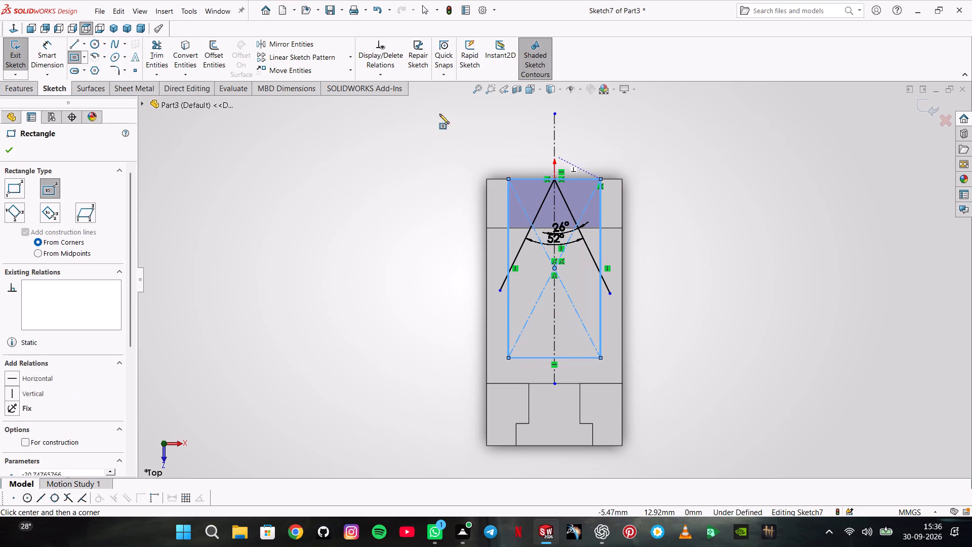
Dimension the rectangle's width along its origin-end edge and set it to 38 mm.
{"action": "left_click", "coordinate": [45, 59]}
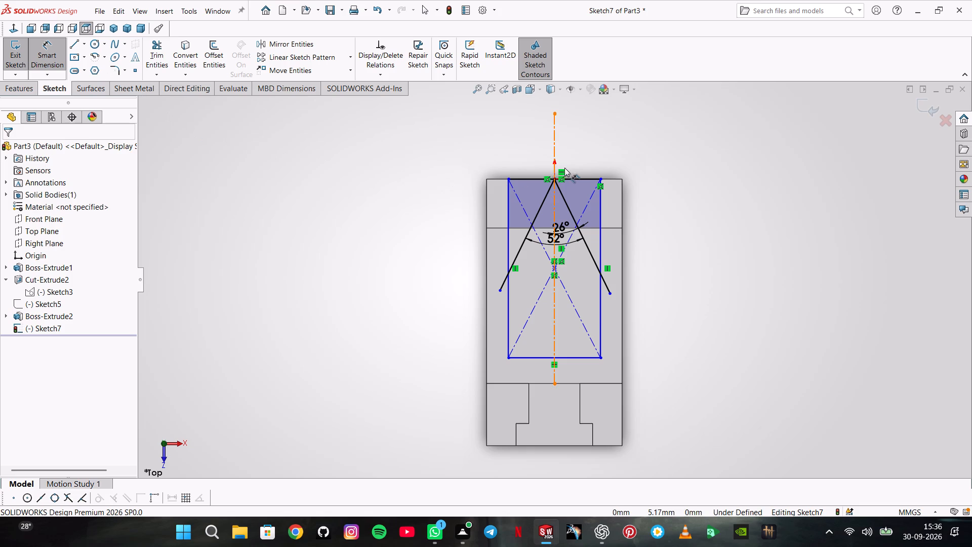
{"action": "left_click", "coordinate": [526, 179]}
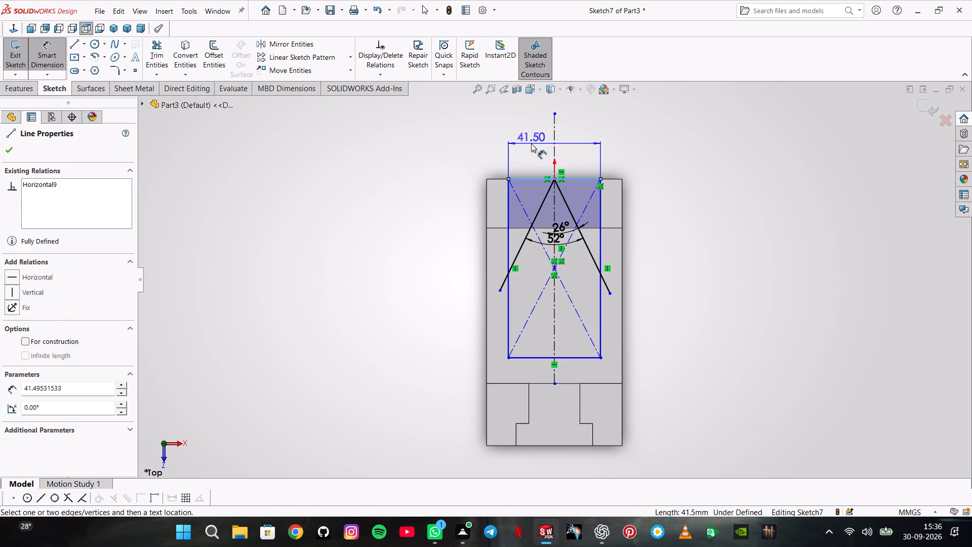
{"action": "left_click", "coordinate": [531, 143]}
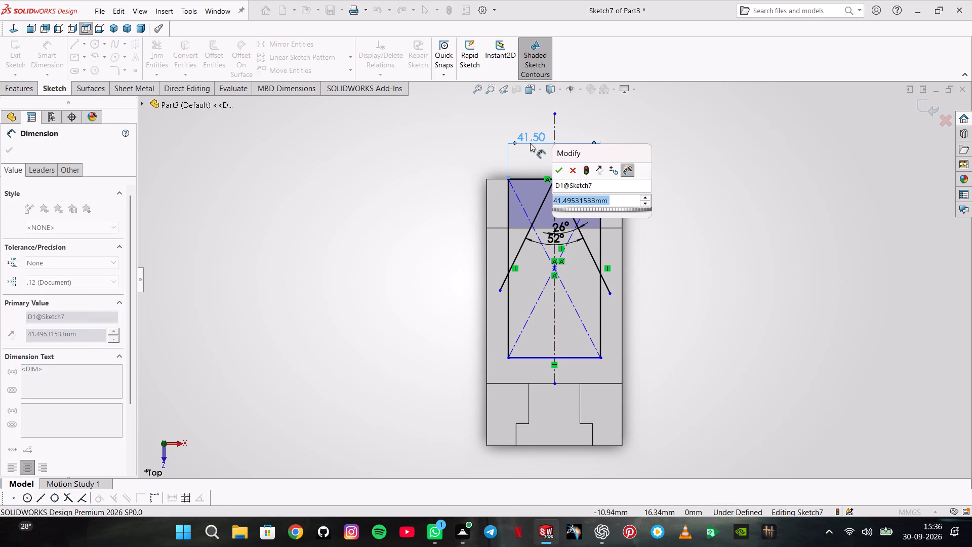
{"action": "type", "text": "38"}
{"action": "key", "text": "Return"}
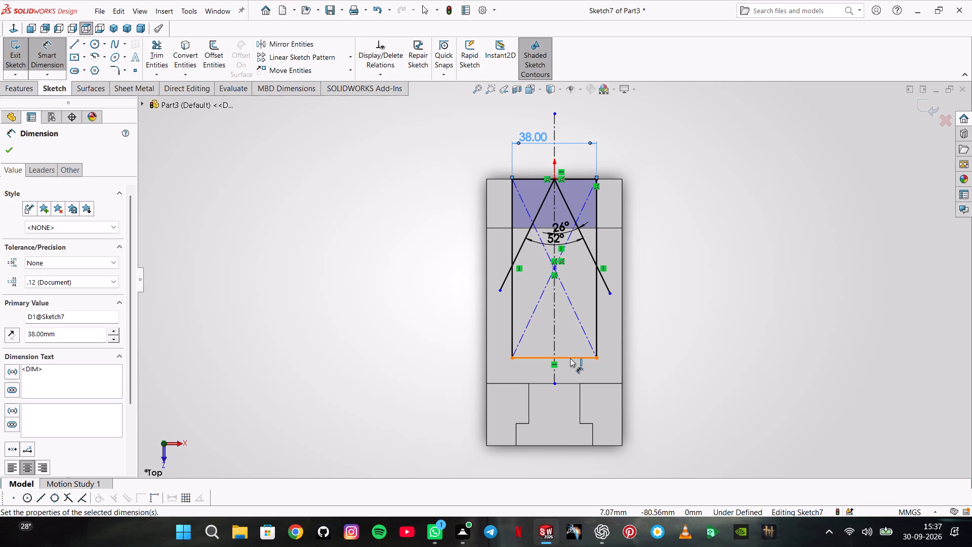
{"action": "key", "text": "Escape"}
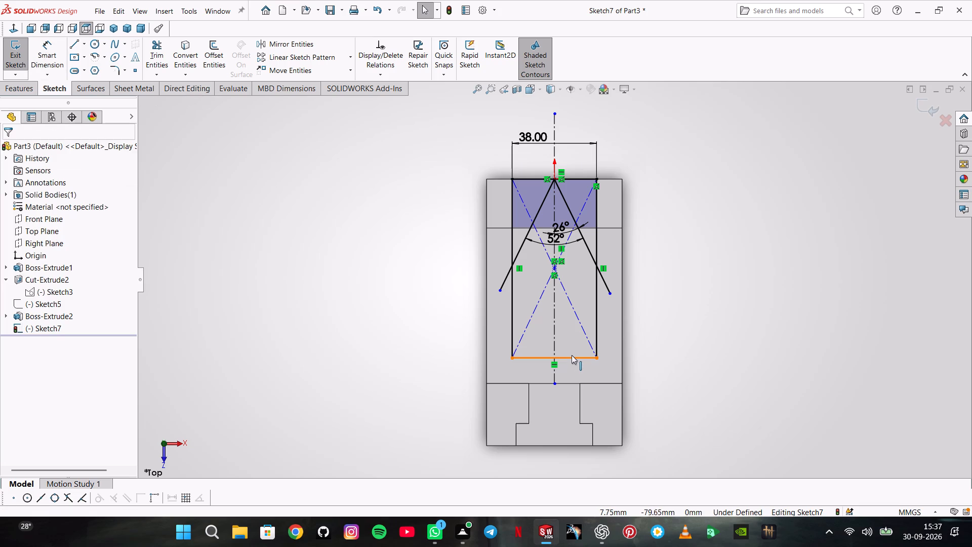
Make the rectangle's far edge collinear with the model edge at the T-recess end.
{"action": "left_click", "coordinate": [572, 355]}
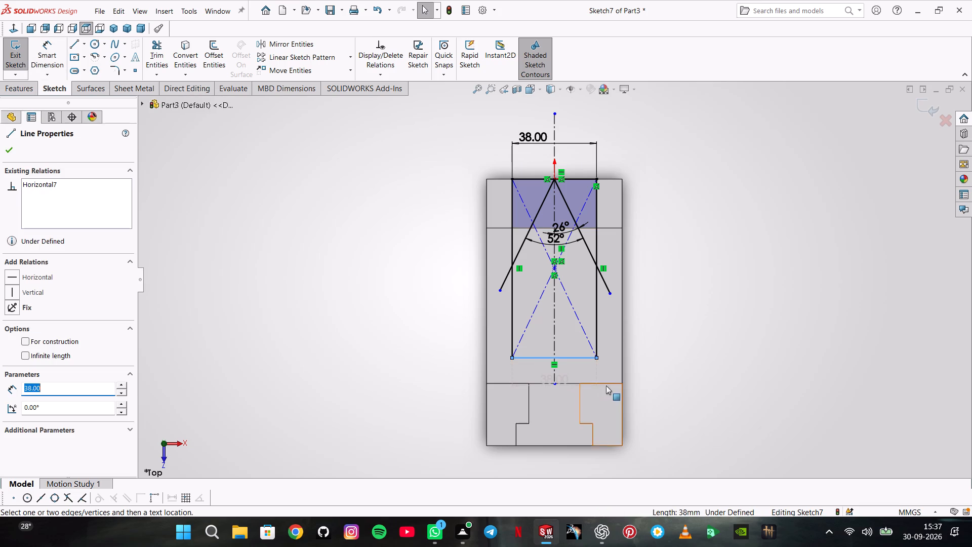
{"action": "left_click", "coordinate": [576, 384], "text": "ctrl"}
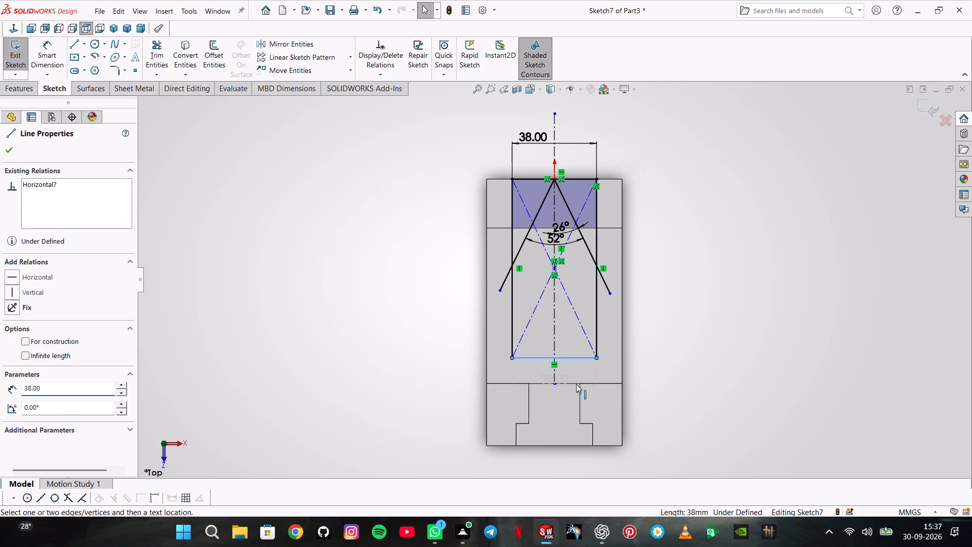
{"action": "left_click", "coordinate": [606, 338]}
{"action": "key", "text": "Escape"}
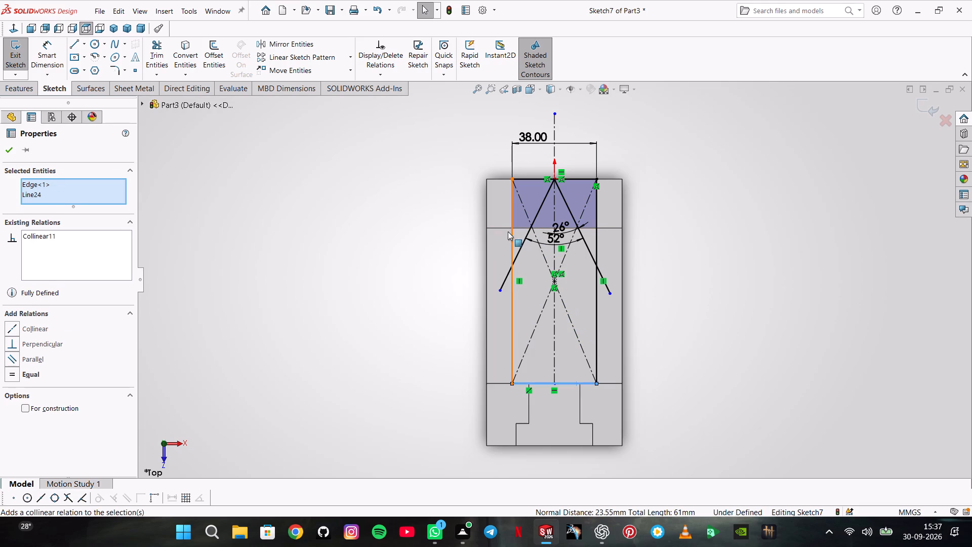
Trim the ends of both slanted lines that extend beyond the rectangle's long sides.
{"action": "left_click", "coordinate": [172, 61]}
{"action": "left_click", "coordinate": [22, 150]}
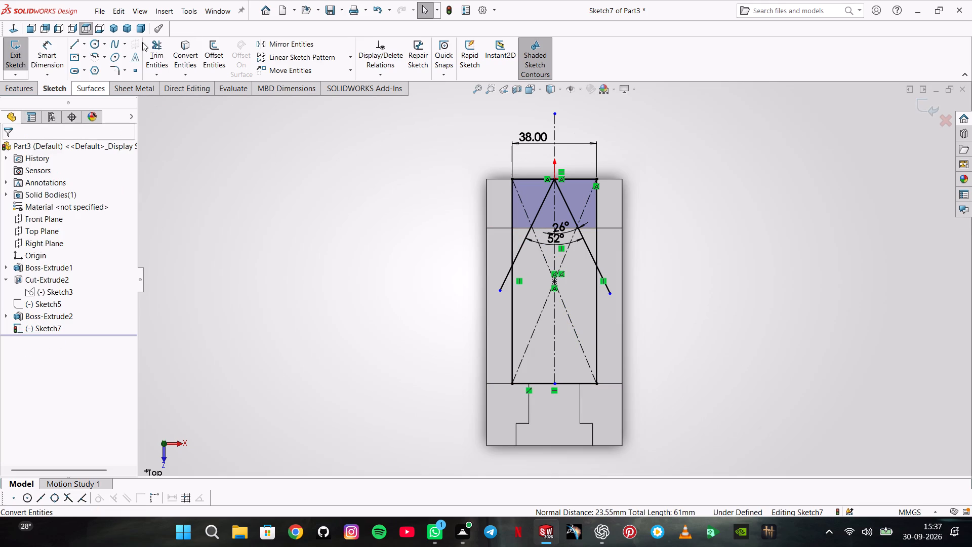
{"action": "left_click", "coordinate": [157, 45]}
{"action": "left_click", "coordinate": [506, 277]}
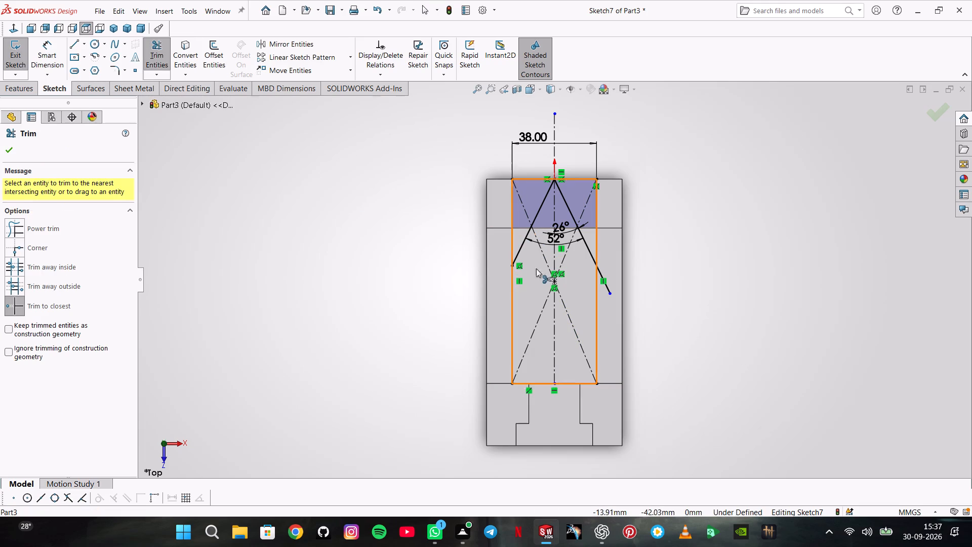
{"action": "left_click", "coordinate": [600, 271]}
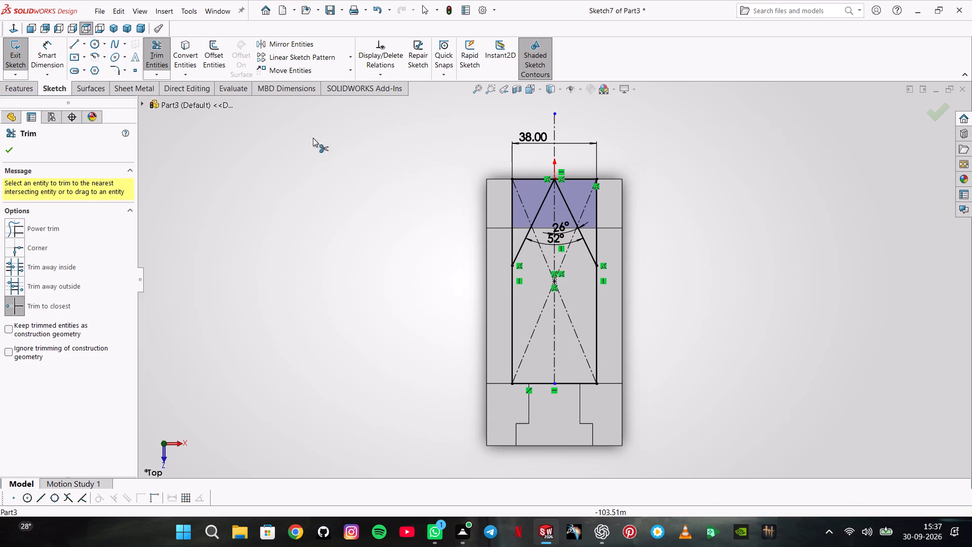
Draw a horizontal line about 90.7 mm long across the whole block, slightly inside the rectangle's origin-end edge.
{"action": "left_click", "coordinate": [85, 57]}
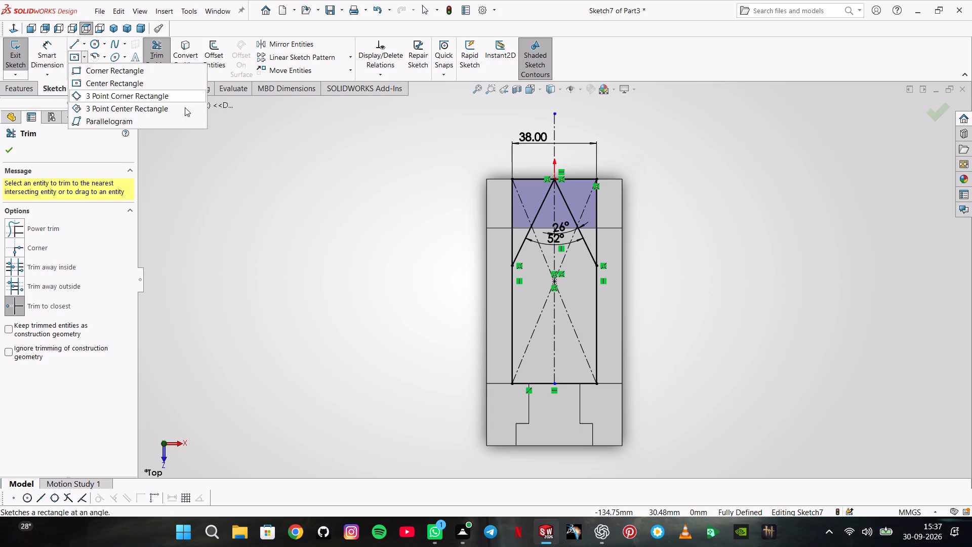
{"action": "left_click", "coordinate": [268, 163]}
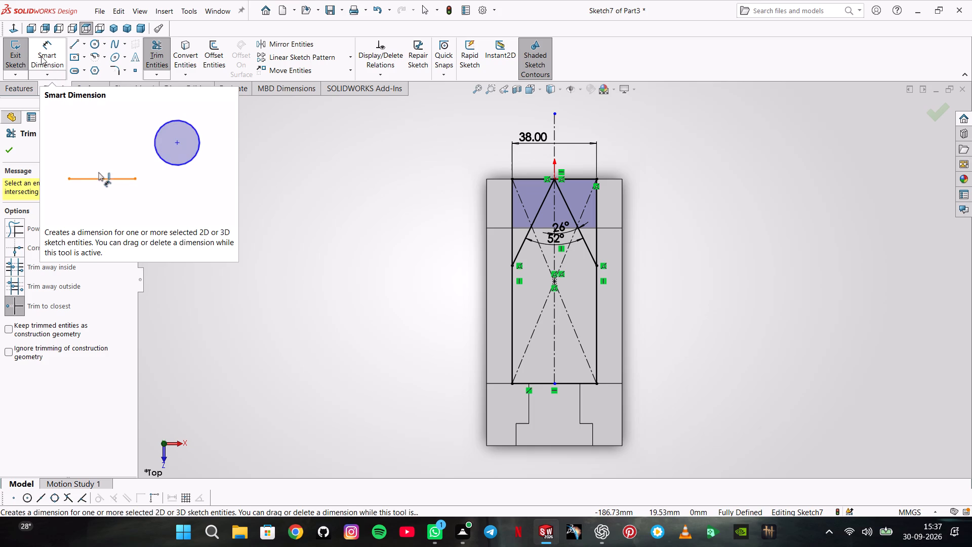
{"action": "left_click", "coordinate": [74, 43]}
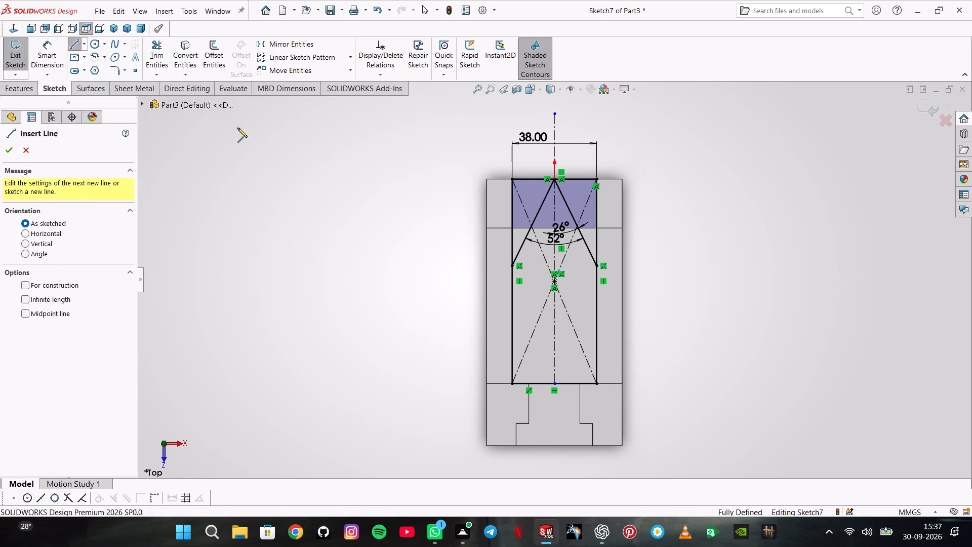
{"action": "left_click", "coordinate": [459, 192]}
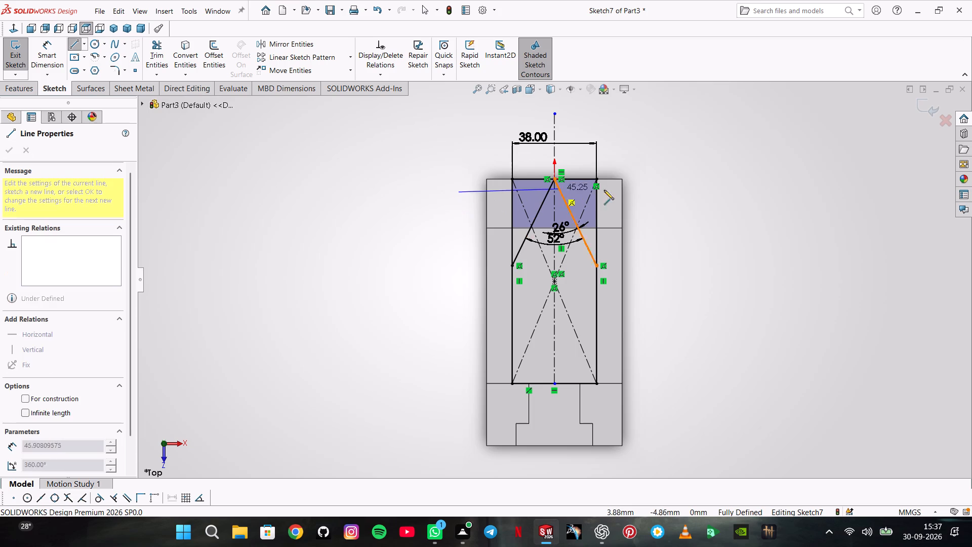
{"action": "left_click", "coordinate": [660, 190]}
{"action": "double_click", "coordinate": [664, 183]}
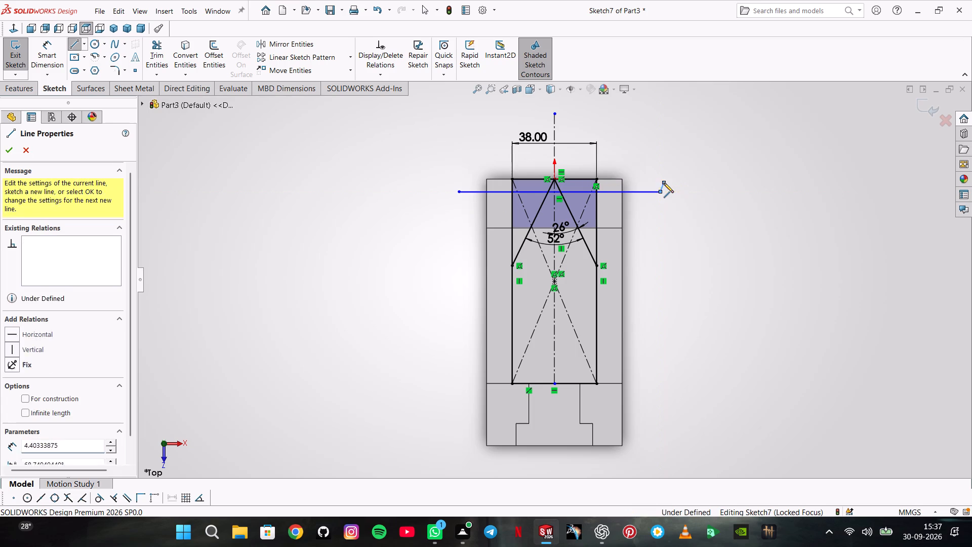
Dimension the horizontal line from the slanted line's lower endpoint on the negative X side and set the distance to 33 mm.
{"action": "left_click", "coordinate": [58, 59]}
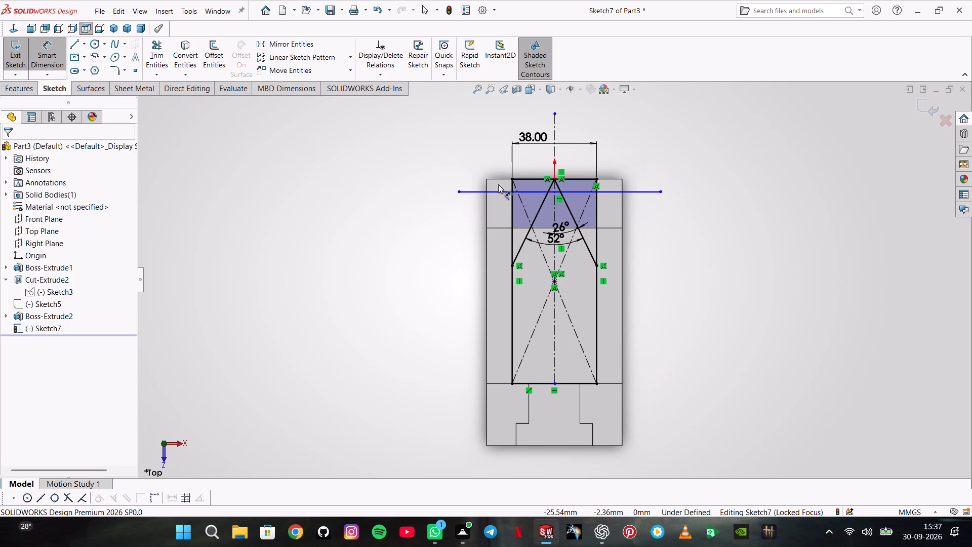
{"action": "left_click", "coordinate": [498, 188]}
{"action": "left_click", "coordinate": [498, 190]}
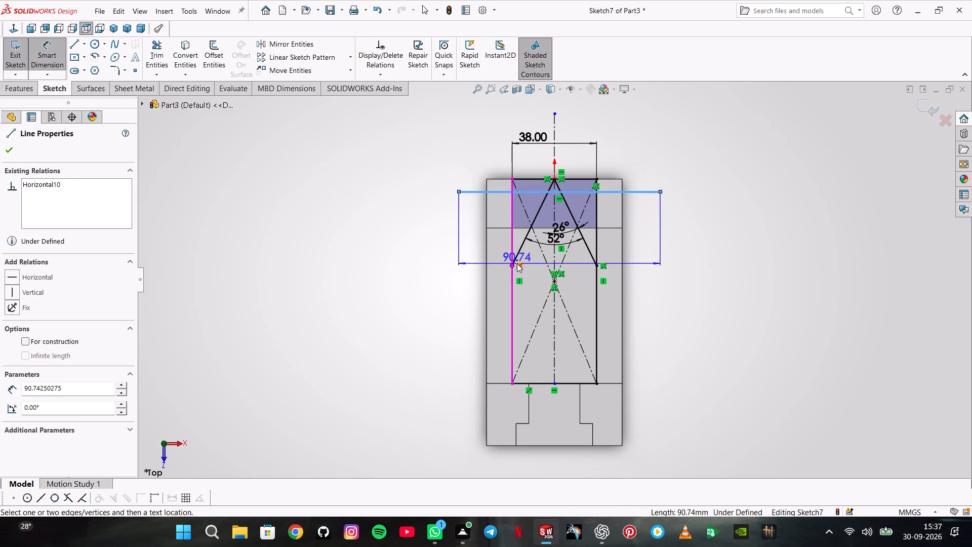
{"action": "left_click", "coordinate": [511, 265]}
{"action": "left_click", "coordinate": [438, 253]}
{"action": "type", "text": "33"}
{"action": "key", "text": "Return"}
Trim both ends of the horizontal line that extend outside the 38 mm rectangle.
{"action": "left_click", "coordinate": [152, 50]}
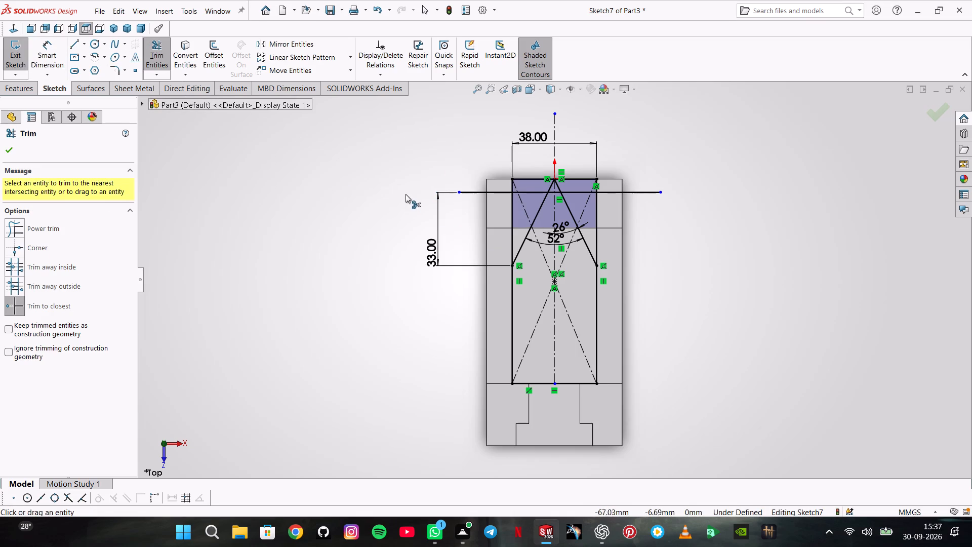
{"action": "left_click", "coordinate": [476, 191]}
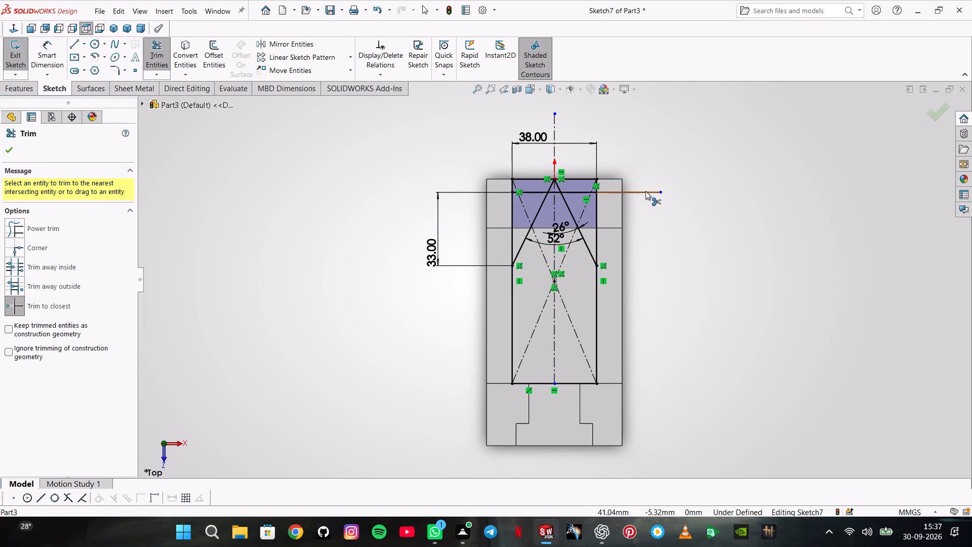
{"action": "left_click", "coordinate": [645, 191]}
{"action": "left_click", "coordinate": [10, 148]}
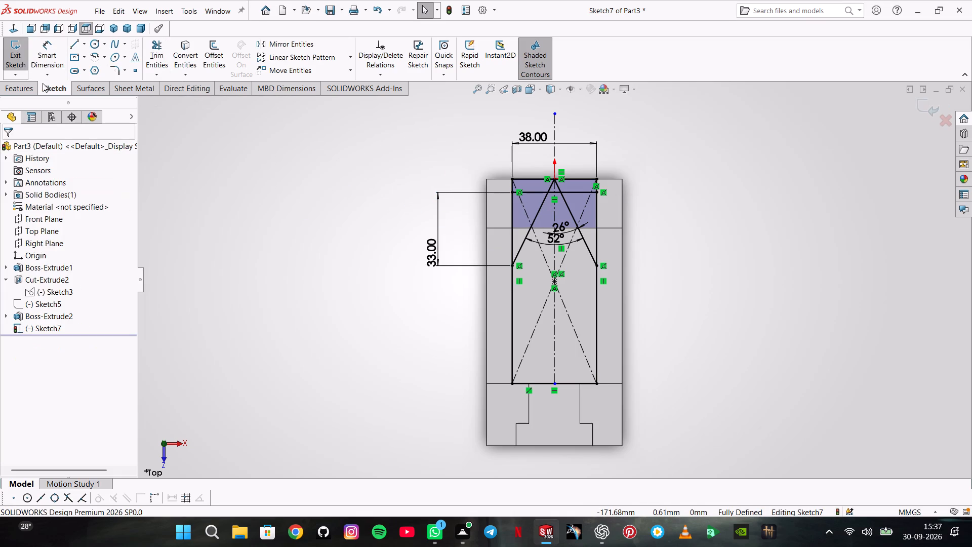
Trim the rectangle's sides, its origin-end edge and the slanted line tips that lie between the horizontal line and the origin end.
{"action": "left_click", "coordinate": [165, 48]}
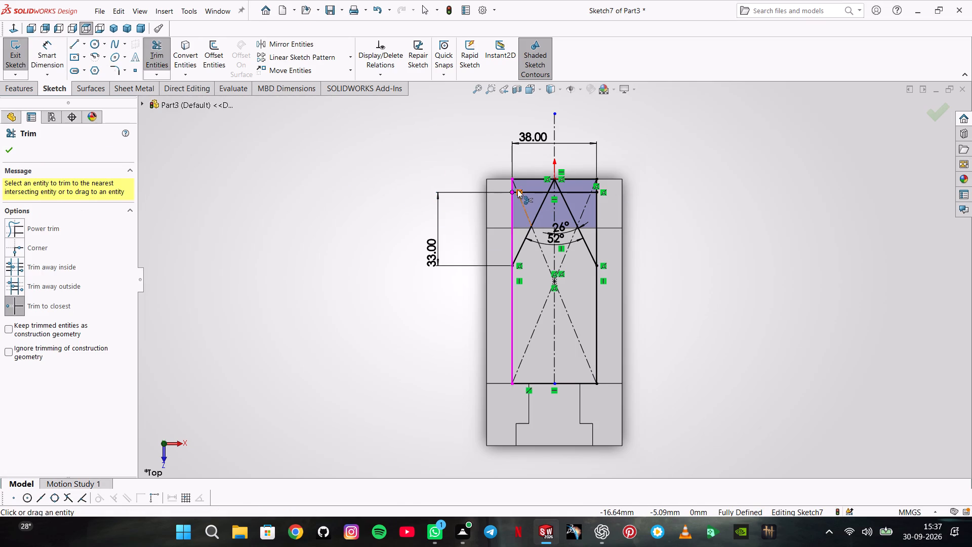
{"action": "left_click", "coordinate": [511, 186]}
{"action": "left_click", "coordinate": [518, 177]}
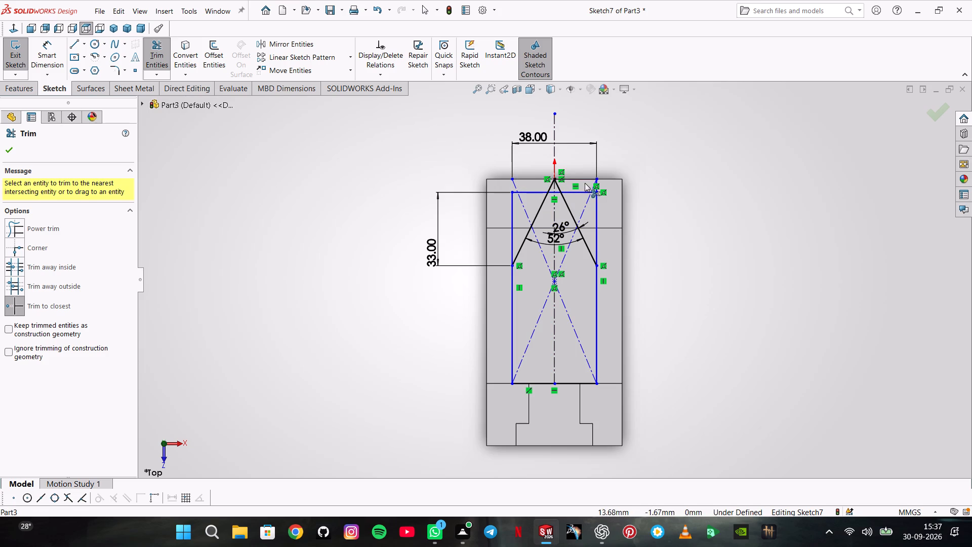
{"action": "left_click", "coordinate": [599, 182]}
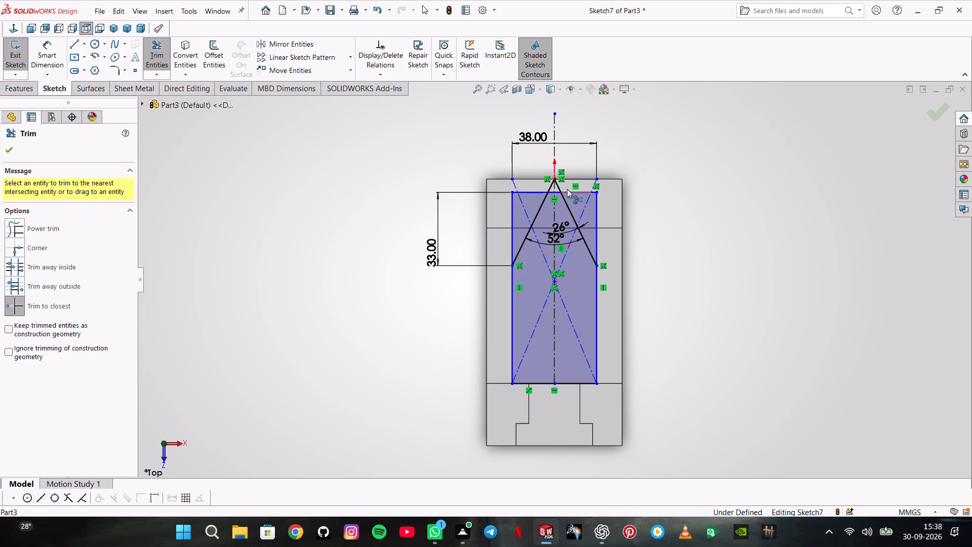
{"action": "left_click", "coordinate": [556, 185]}
{"action": "left_click", "coordinate": [549, 184]}
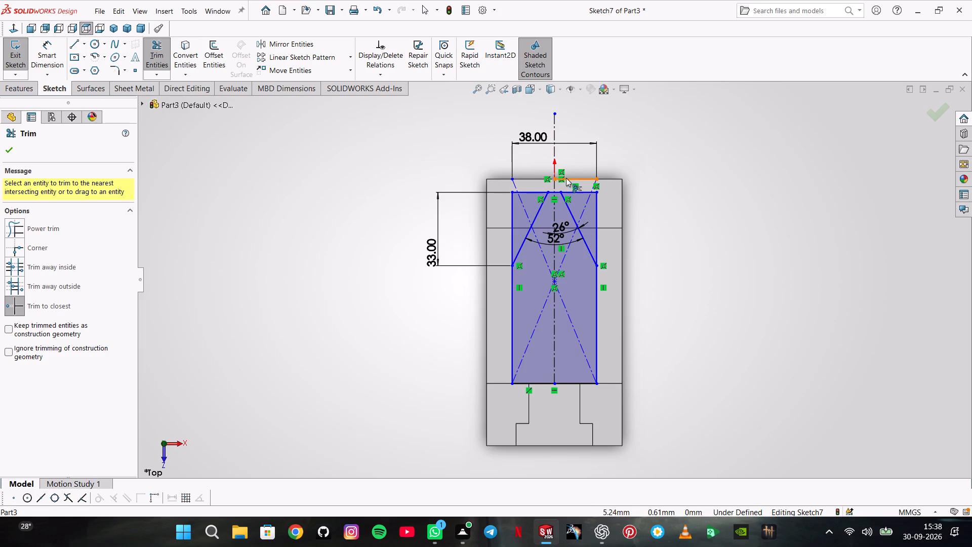
{"action": "left_click", "coordinate": [567, 178]}
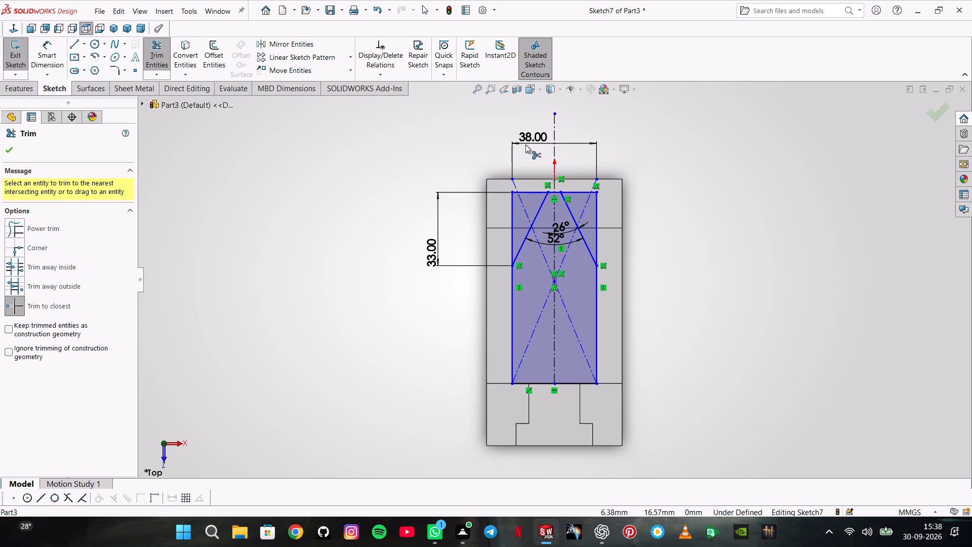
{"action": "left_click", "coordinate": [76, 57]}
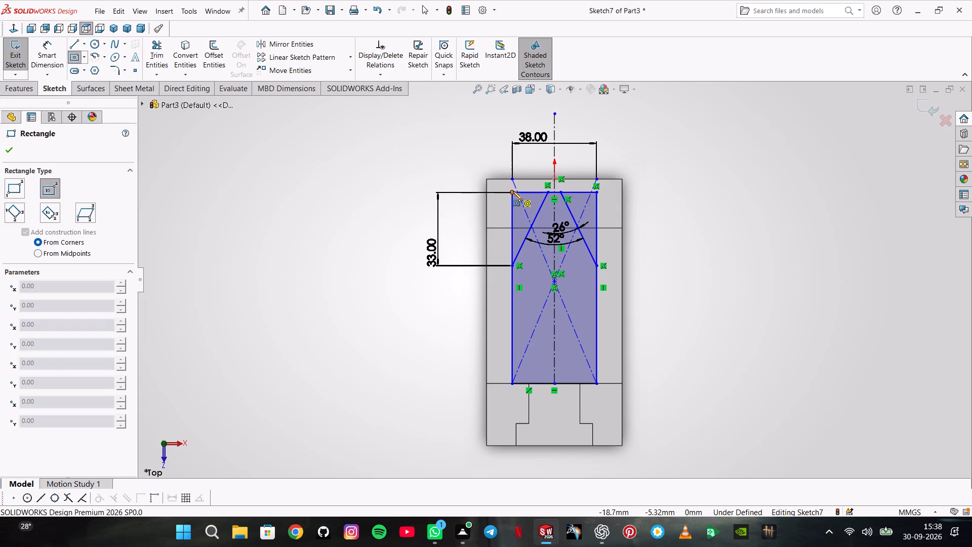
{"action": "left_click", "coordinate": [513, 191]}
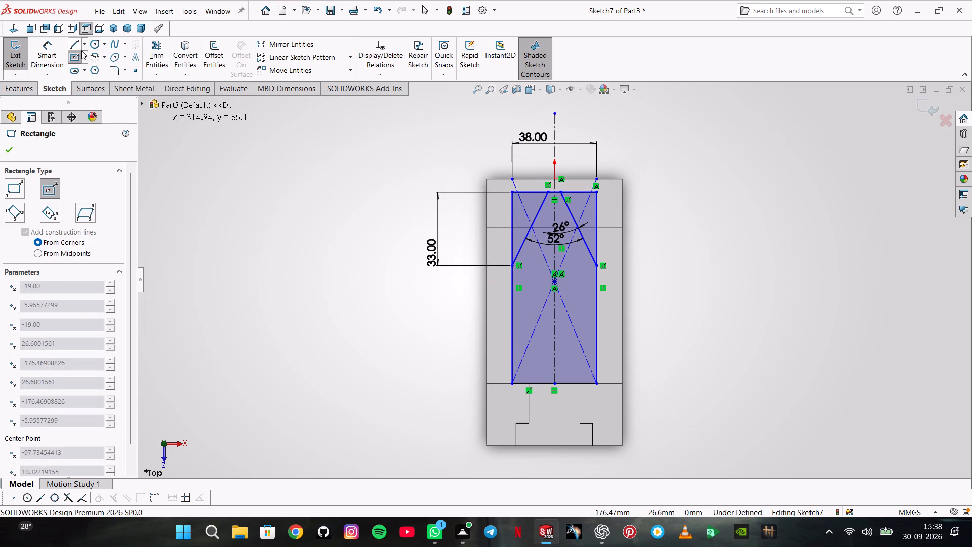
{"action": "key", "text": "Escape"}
Draw two corner rectangles 11.5 mm wide, filling from the horizontal line's ends to the block's outer edges at the T-recess end.
{"action": "left_click", "coordinate": [86, 55]}
{"action": "left_click", "coordinate": [89, 69]}
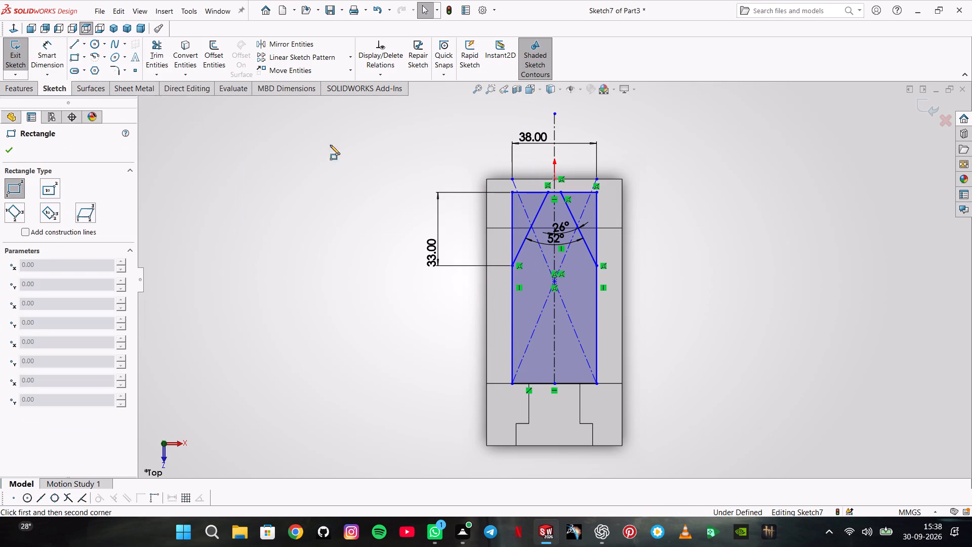
{"action": "left_click", "coordinate": [515, 190]}
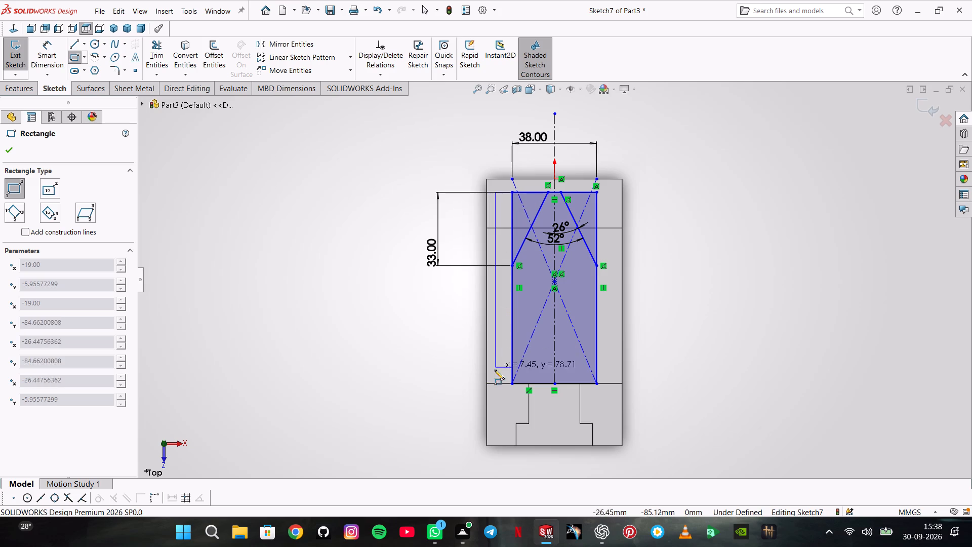
{"action": "left_click", "coordinate": [488, 383]}
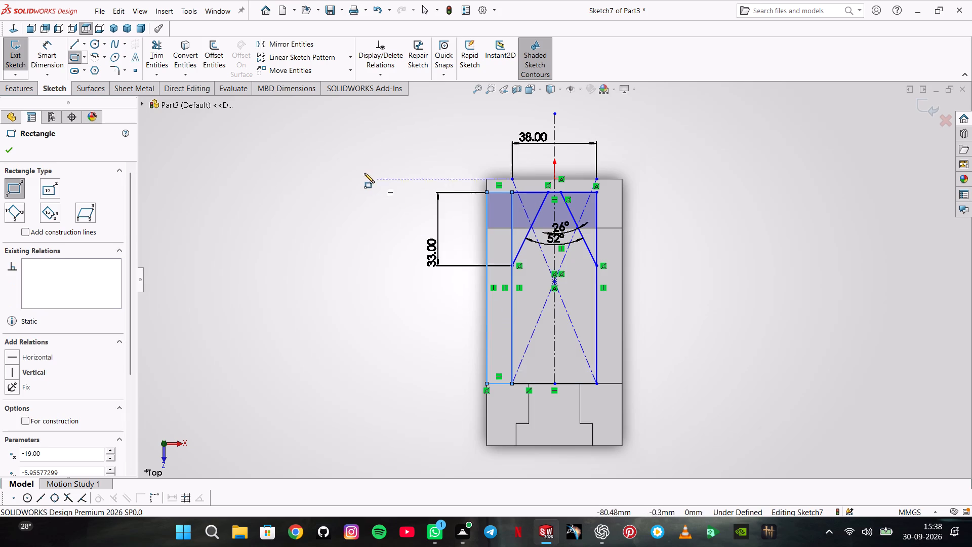
{"action": "left_click", "coordinate": [598, 191]}
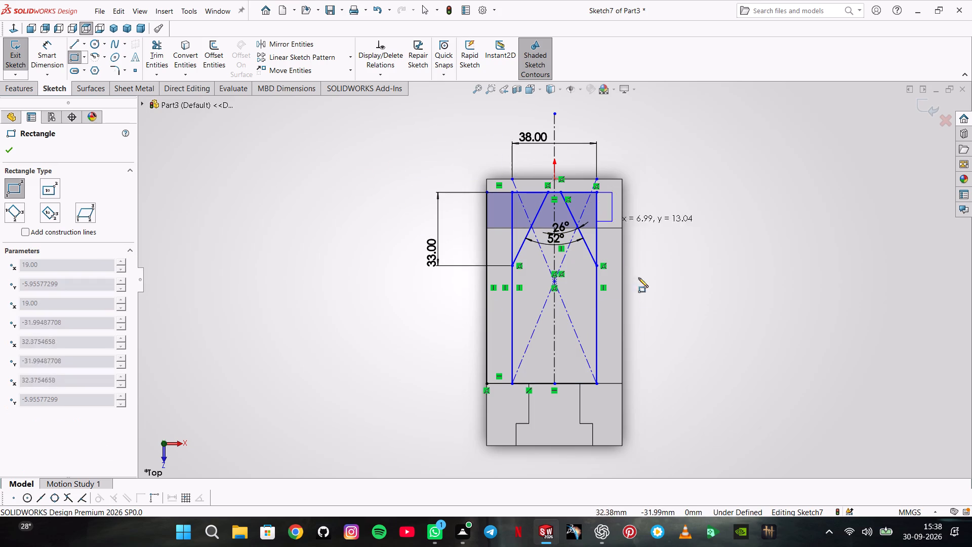
{"action": "left_click", "coordinate": [621, 383]}
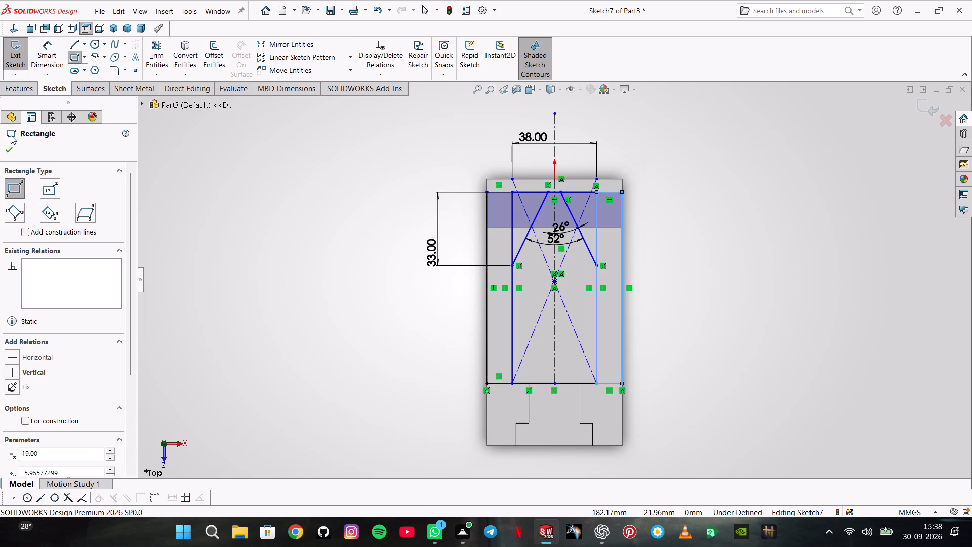
{"action": "left_click", "coordinate": [6, 144]}
Cut-extrude the two side rectangles and the two regions outside the slanted lines to a blind depth of 51 mm.
{"action": "left_click", "coordinate": [13, 83]}
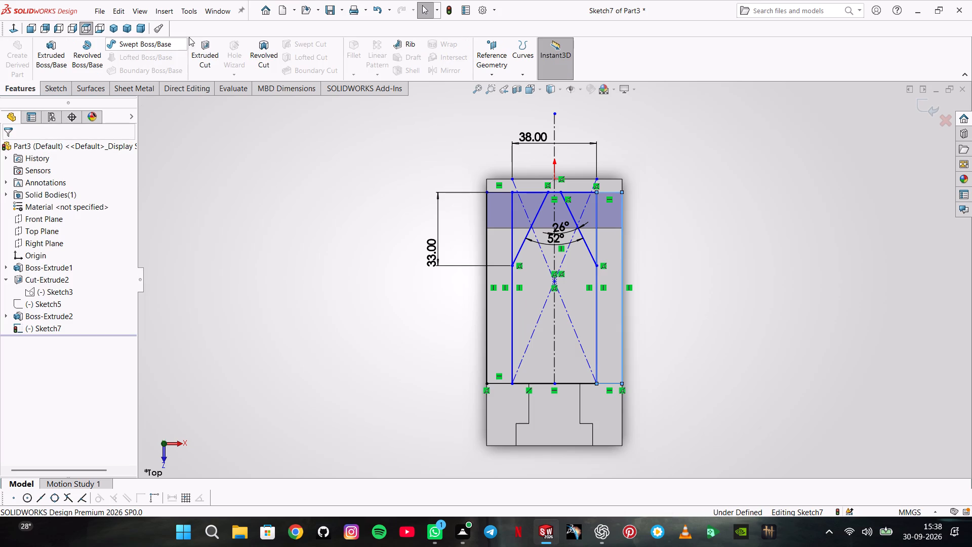
{"action": "left_click", "coordinate": [210, 49]}
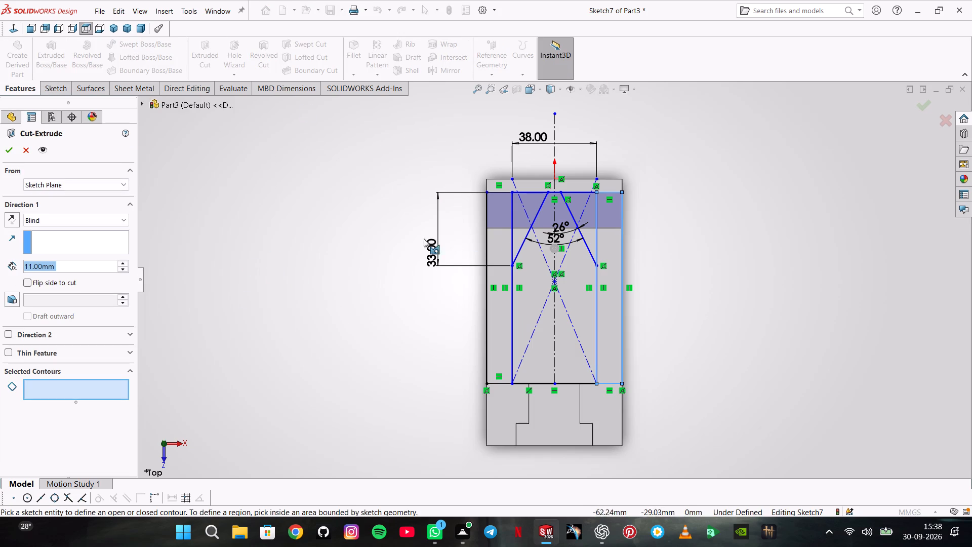
{"action": "left_click", "coordinate": [498, 212]}
{"action": "middle_click_drag", "start_coordinate": [474, 254], "coordinate": [476, 227]}
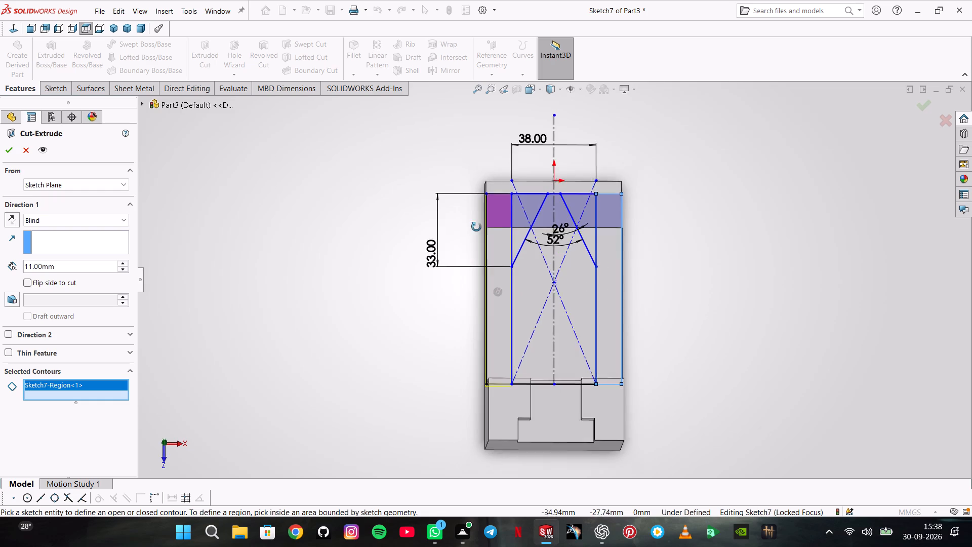
{"action": "middle_click_drag", "start_coordinate": [476, 227], "coordinate": [491, 164]}
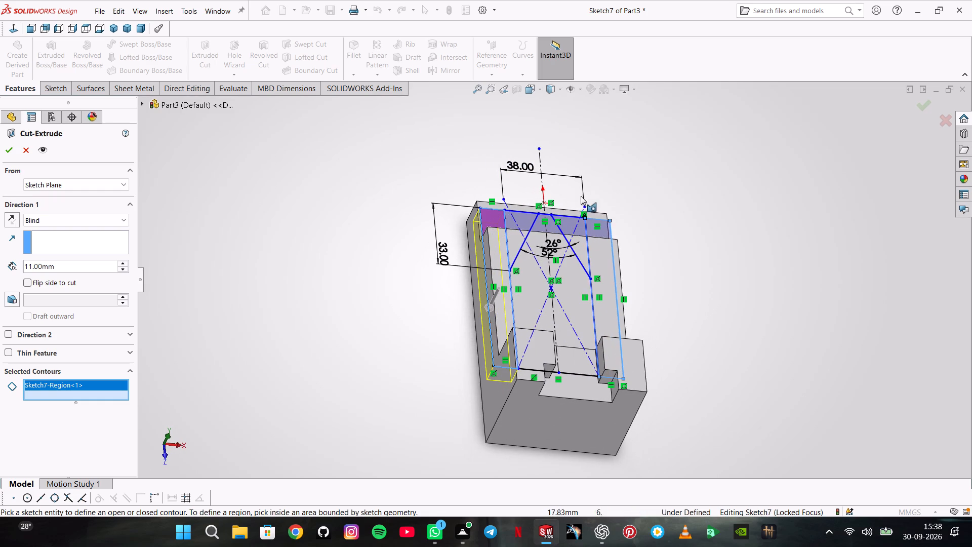
{"action": "left_click", "coordinate": [603, 227]}
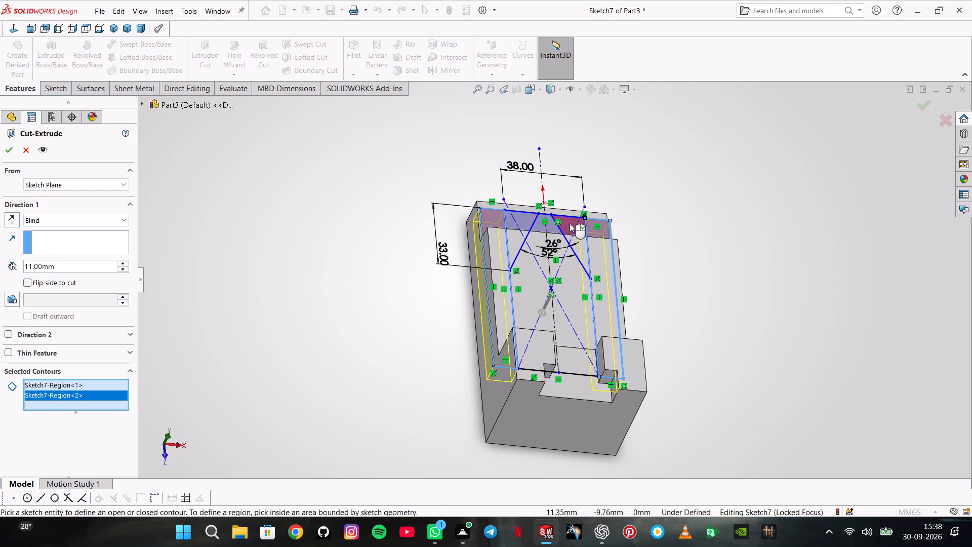
{"action": "left_click", "coordinate": [570, 223]}
{"action": "left_click", "coordinate": [529, 216]}
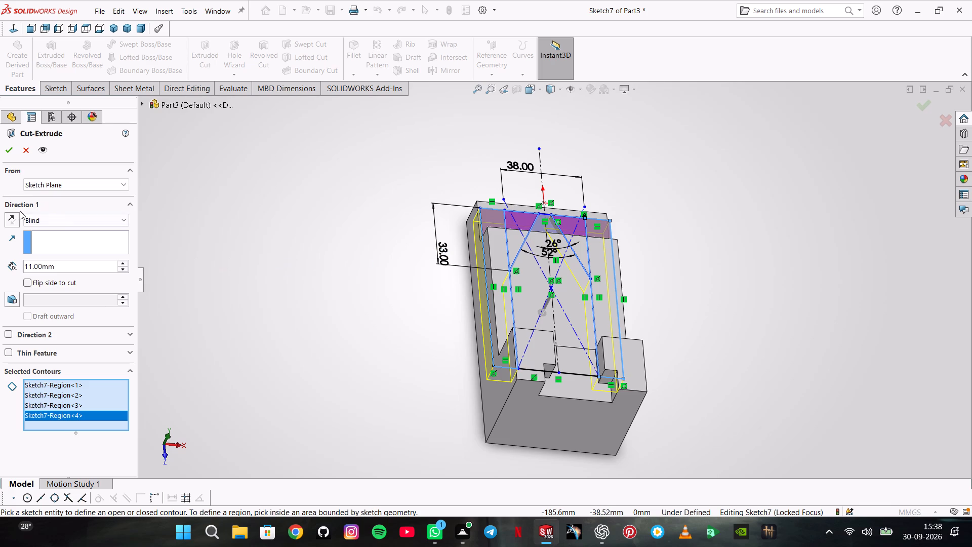
{"action": "triple_click", "coordinate": [125, 264]}
{"action": "left_click", "coordinate": [125, 264]}
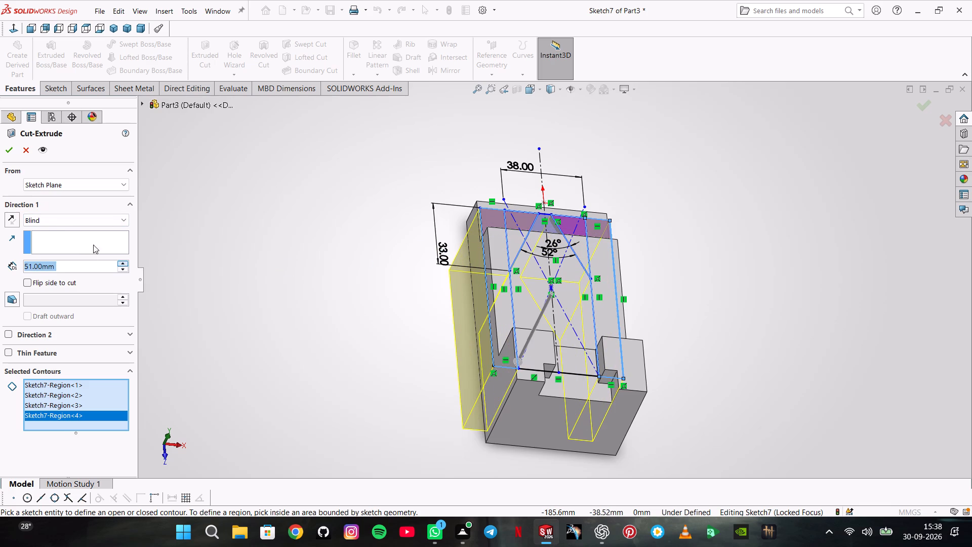
{"action": "left_click", "coordinate": [7, 143]}
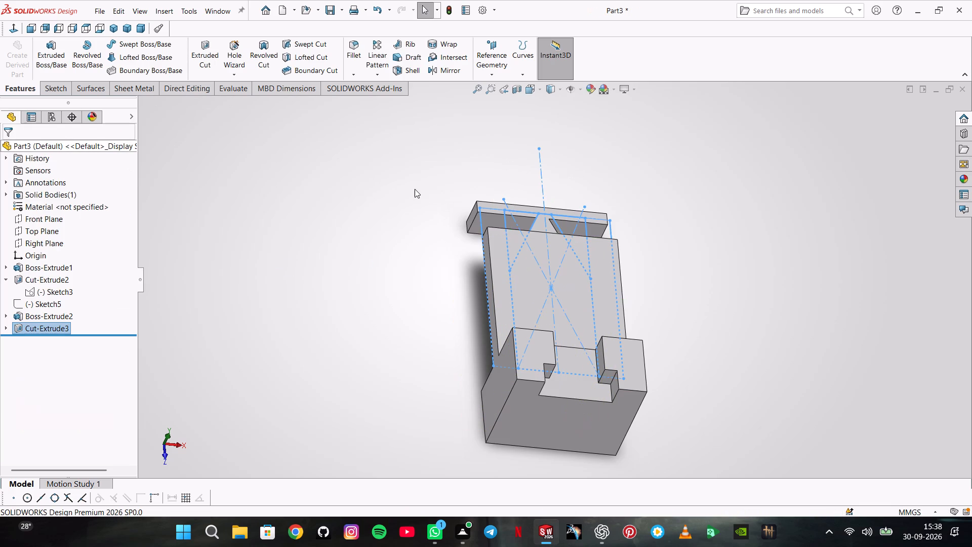
Edit the last cut to add a second direction with the Through All end condition.
{"action": "middle_click_drag", "start_coordinate": [419, 190], "coordinate": [467, 257]}
{"action": "scroll", "coordinate": [427, 262], "scroll_direction": "down", "scroll_amount": 1}
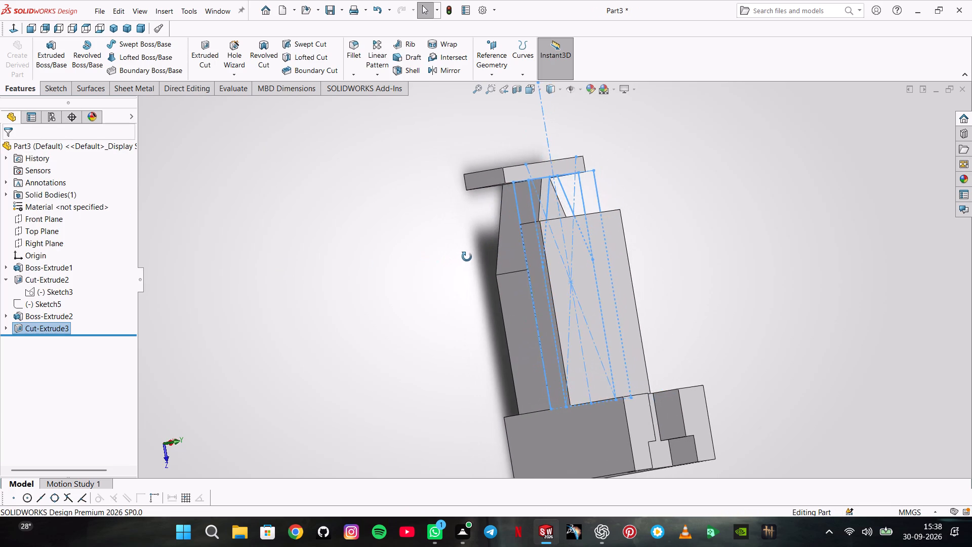
{"action": "middle_click_drag", "start_coordinate": [467, 257], "coordinate": [386, 268]}
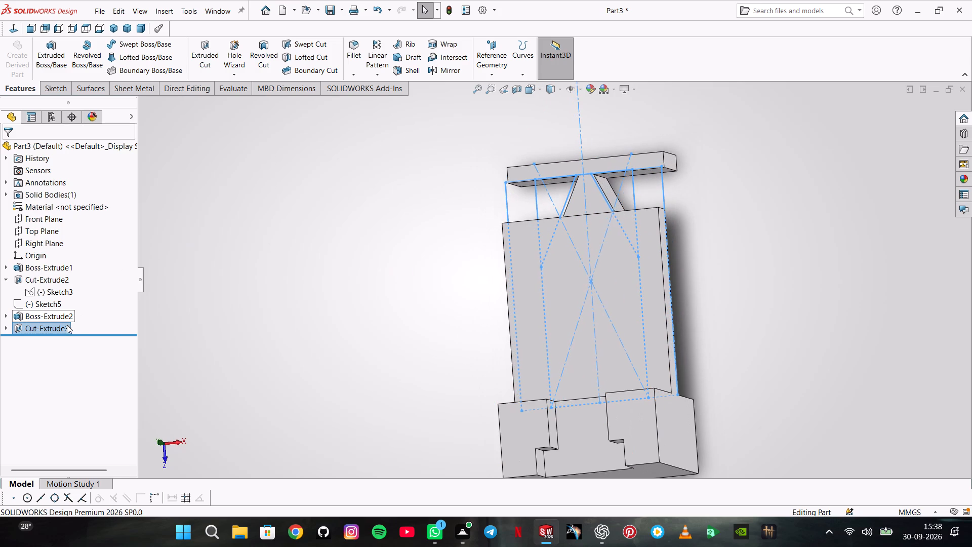
{"action": "right_click", "coordinate": [67, 325]}
{"action": "left_click", "coordinate": [80, 298]}
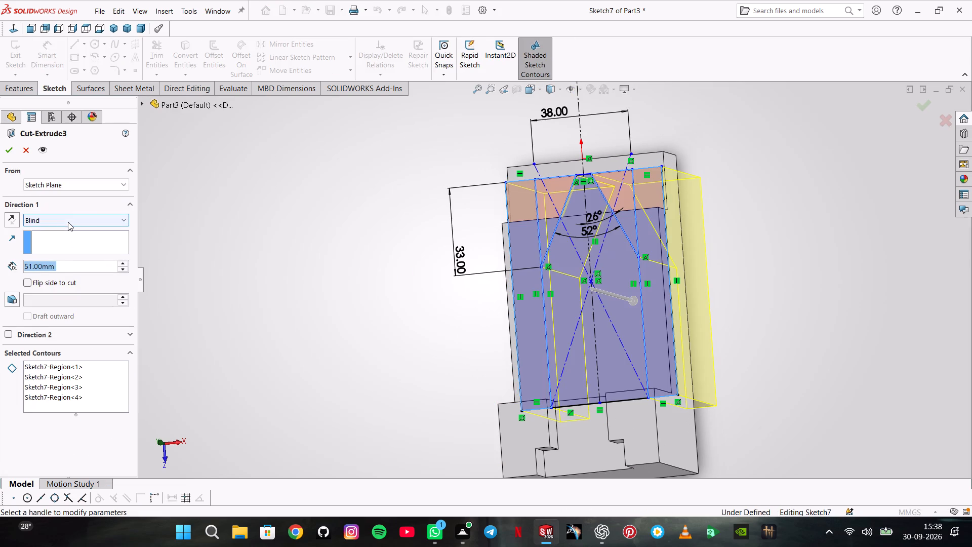
{"action": "scroll", "coordinate": [423, 223], "scroll_direction": "up", "scroll_amount": 1}
{"action": "middle_click_drag", "start_coordinate": [423, 223], "coordinate": [490, 181]}
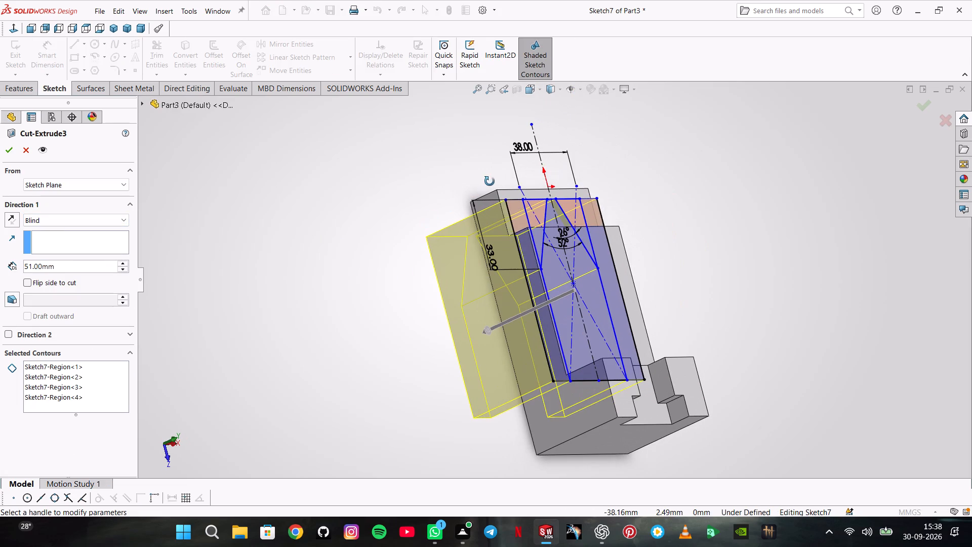
{"action": "middle_click_drag", "start_coordinate": [490, 181], "coordinate": [490, 181]}
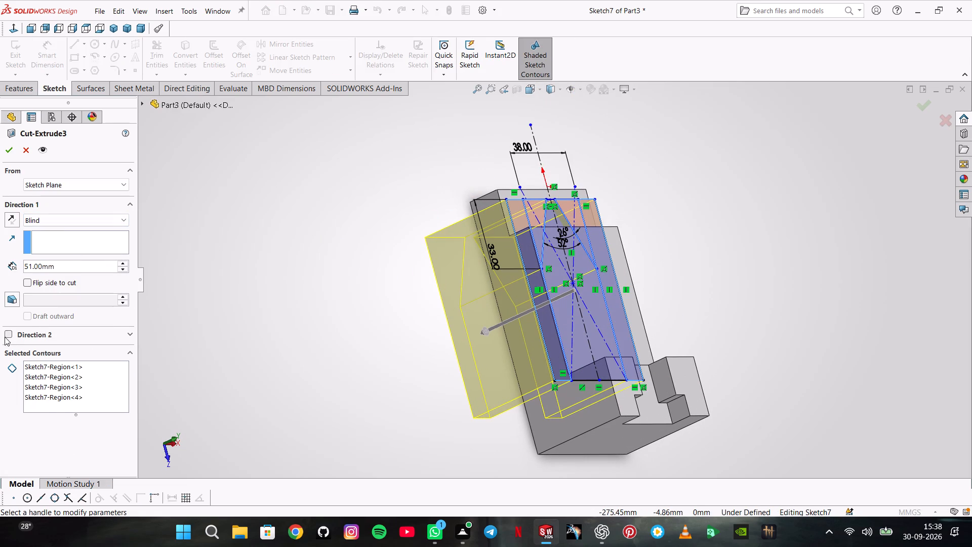
{"action": "left_click", "coordinate": [5, 337]}
{"action": "left_click", "coordinate": [100, 353]}
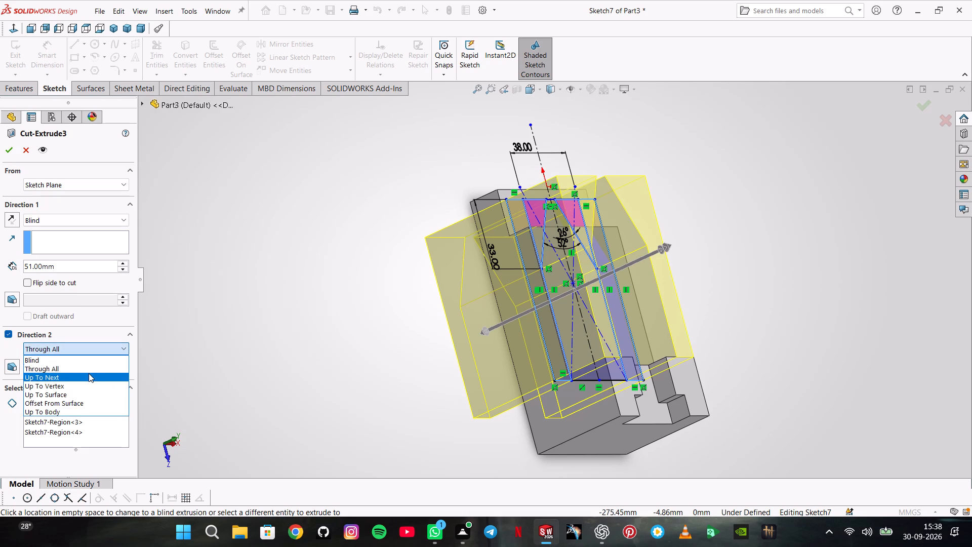
{"action": "left_click", "coordinate": [84, 370]}
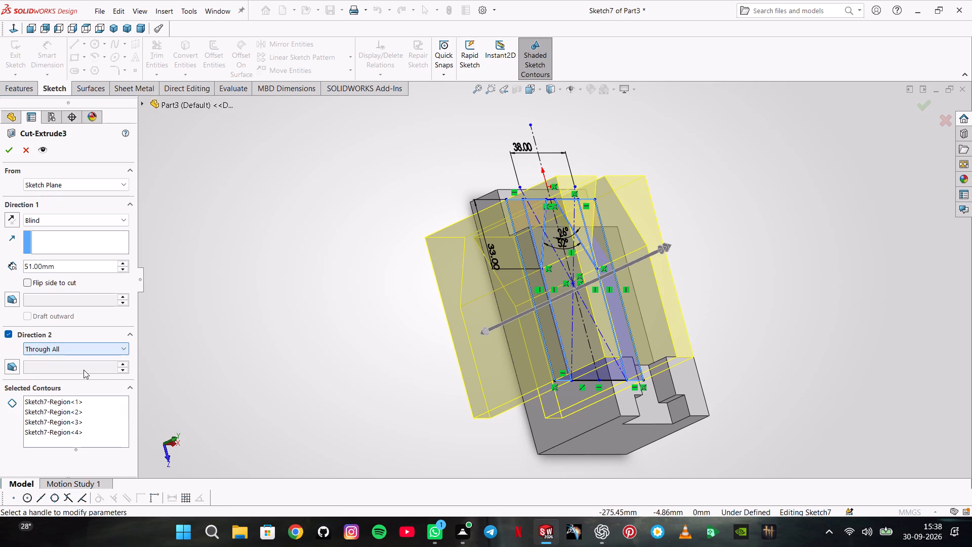
{"action": "left_click", "coordinate": [4, 144]}
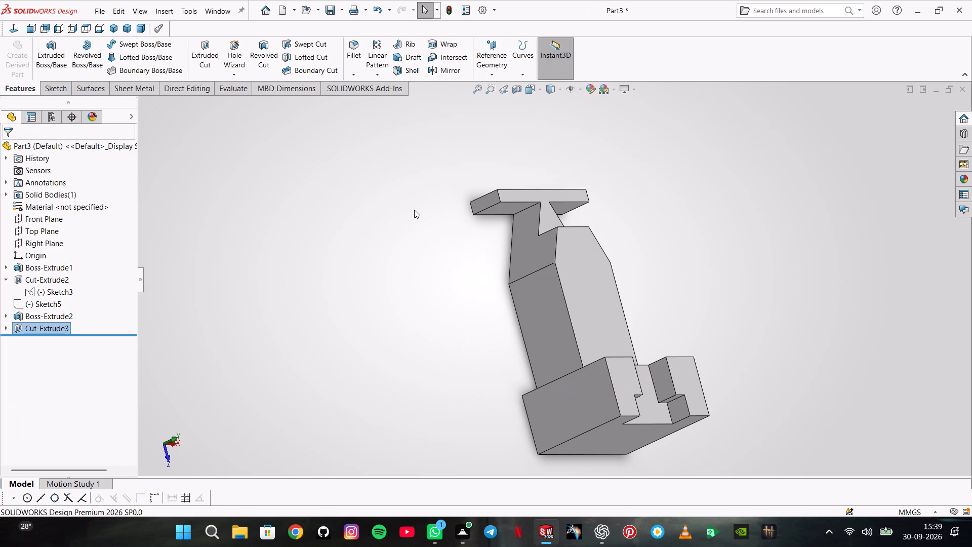
Sketch on the lower step's top face, convert its outline, and extend the crossbar's inner edge across the tapered neck.
{"action": "middle_click_drag", "start_coordinate": [419, 209], "coordinate": [366, 217]}
{"action": "scroll", "coordinate": [357, 215], "scroll_direction": "down", "scroll_amount": 1}
{"action": "scroll", "coordinate": [366, 217], "scroll_direction": "up", "scroll_amount": 1}
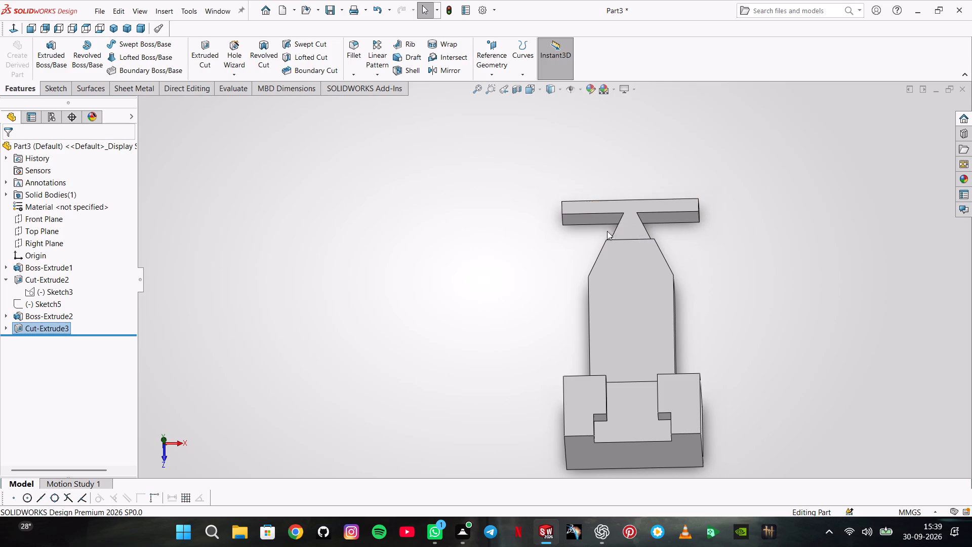
{"action": "left_click", "coordinate": [632, 207]}
{"action": "left_click", "coordinate": [676, 173]}
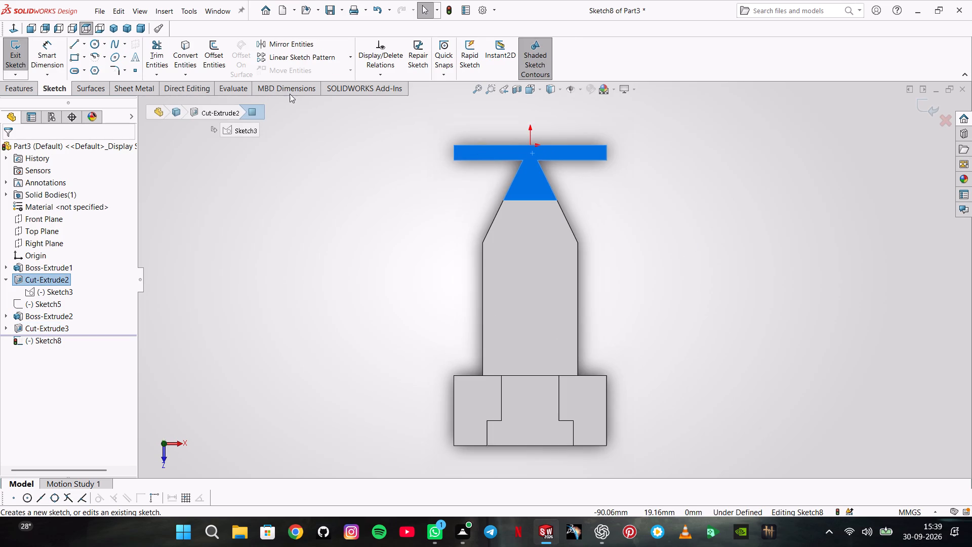
{"action": "left_click", "coordinate": [188, 53]}
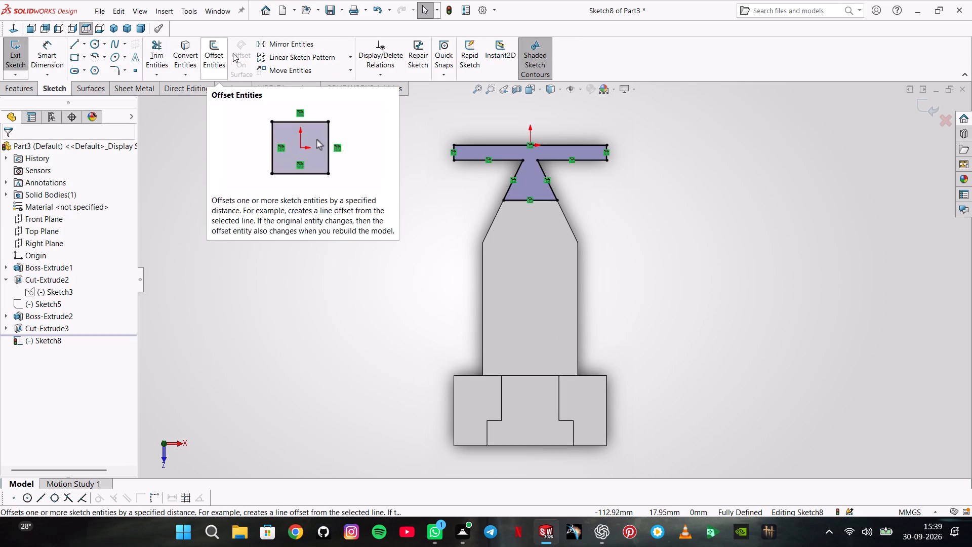
{"action": "left_click", "coordinate": [149, 70]}
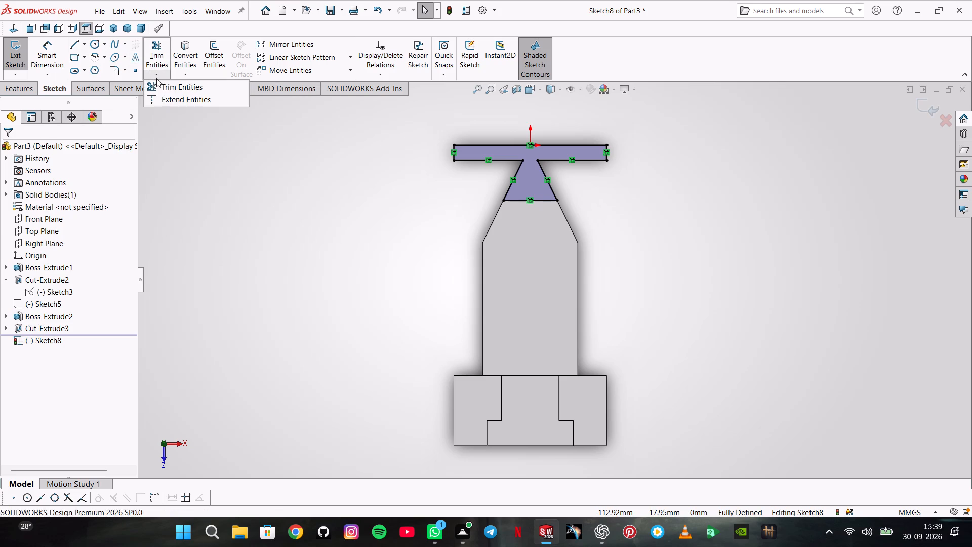
{"action": "left_click", "coordinate": [172, 98]}
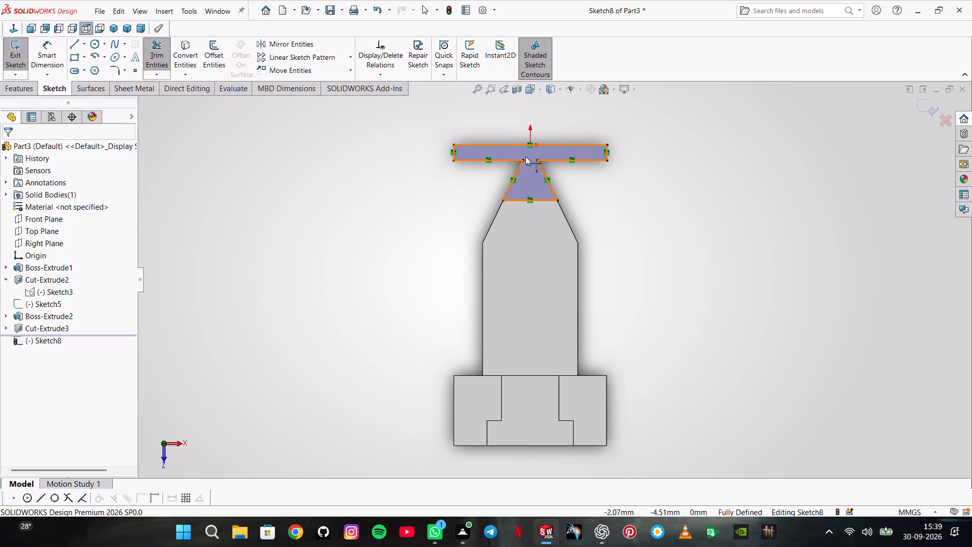
{"action": "left_click", "coordinate": [524, 159]}
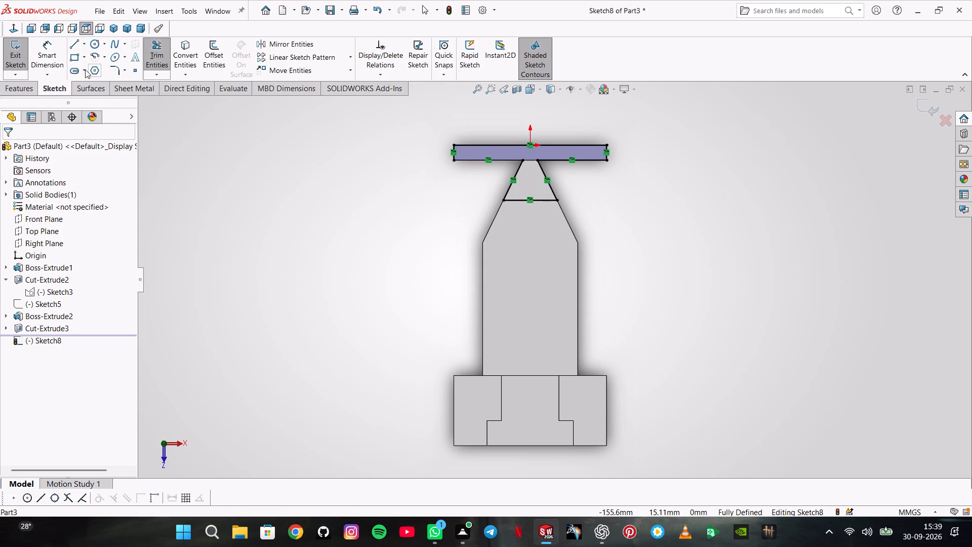
Cut-extrude the closed crossbar contour at the origin end to a blind depth of 51 mm.
{"action": "left_click", "coordinate": [15, 87]}
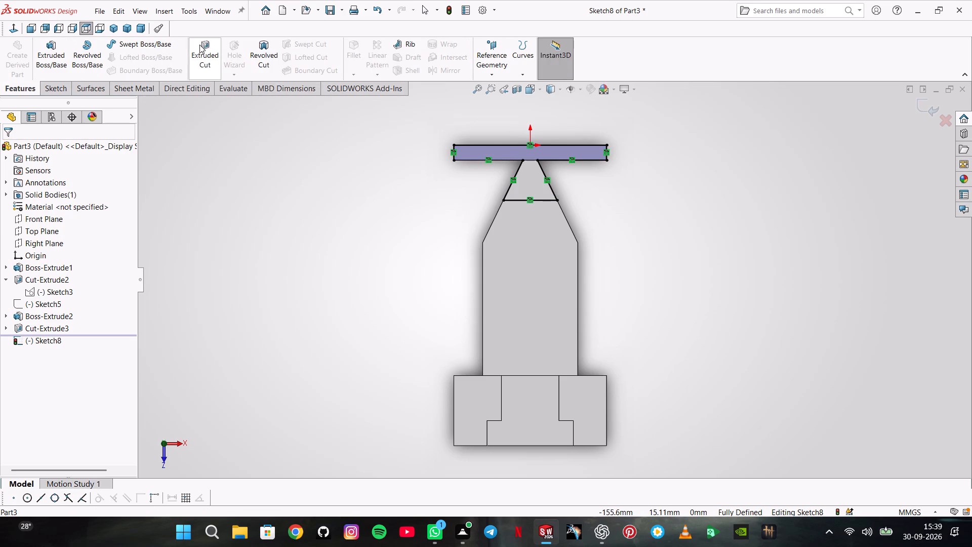
{"action": "left_click", "coordinate": [199, 45]}
{"action": "left_click", "coordinate": [617, 203]}
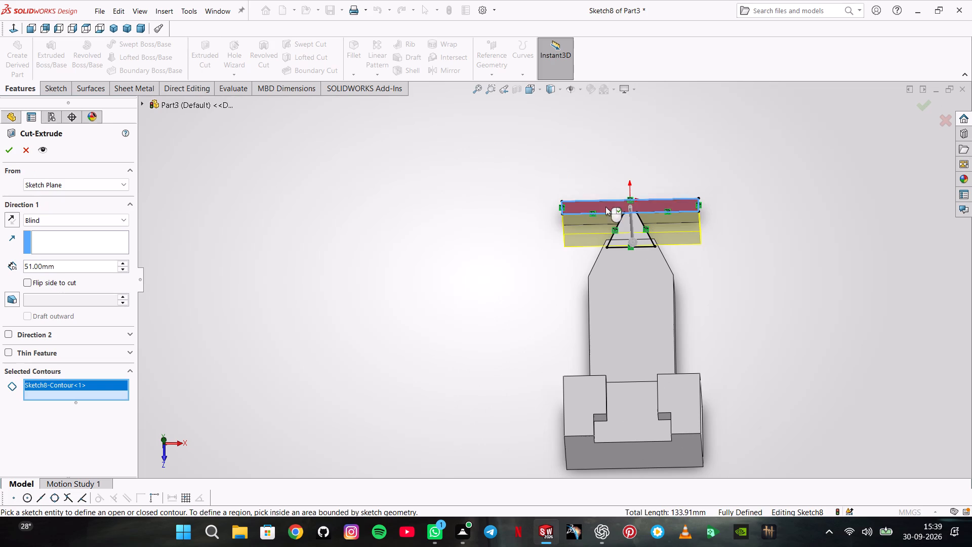
{"action": "left_click", "coordinate": [12, 150]}
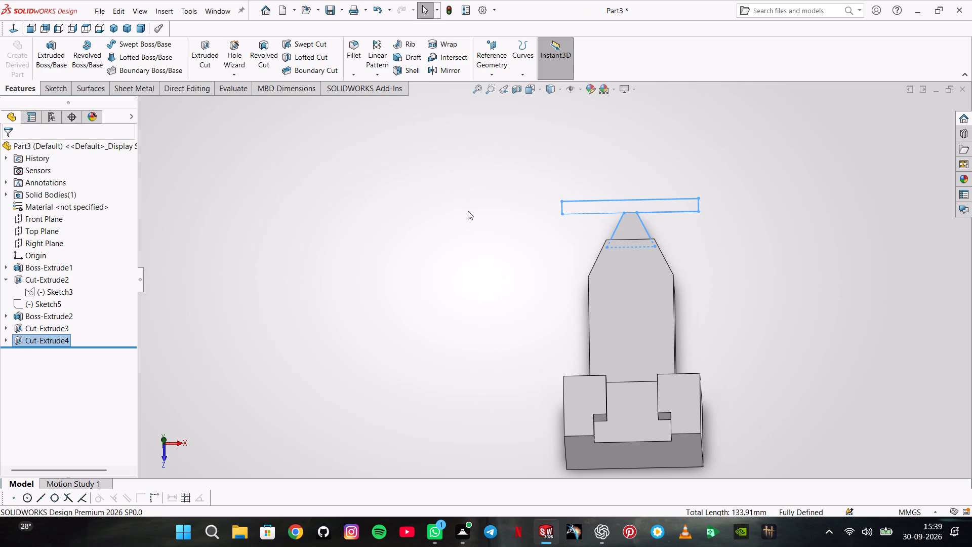
{"action": "middle_click", "coordinate": [471, 209]}
{"action": "left_click", "coordinate": [507, 189]}
Sketch a circle of about 4.9 mm radius on the Right Plane, centred on the vertical edge where the taper begins.
{"action": "scroll", "coordinate": [512, 192], "scroll_direction": "down", "scroll_amount": 1}
{"action": "middle_click_drag", "start_coordinate": [512, 192], "coordinate": [513, 193]}
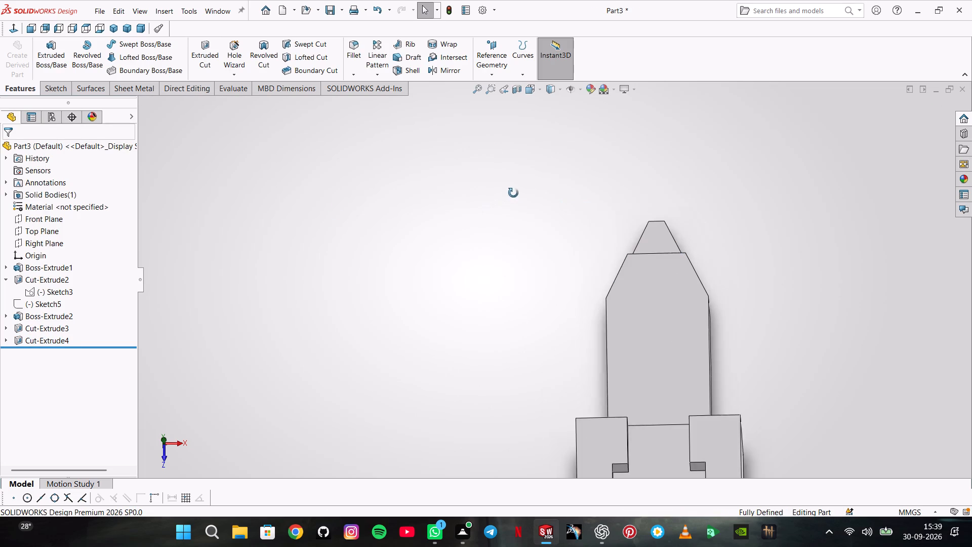
{"action": "middle_click_drag", "start_coordinate": [513, 193], "coordinate": [521, 207]}
{"action": "left_click", "coordinate": [521, 207]}
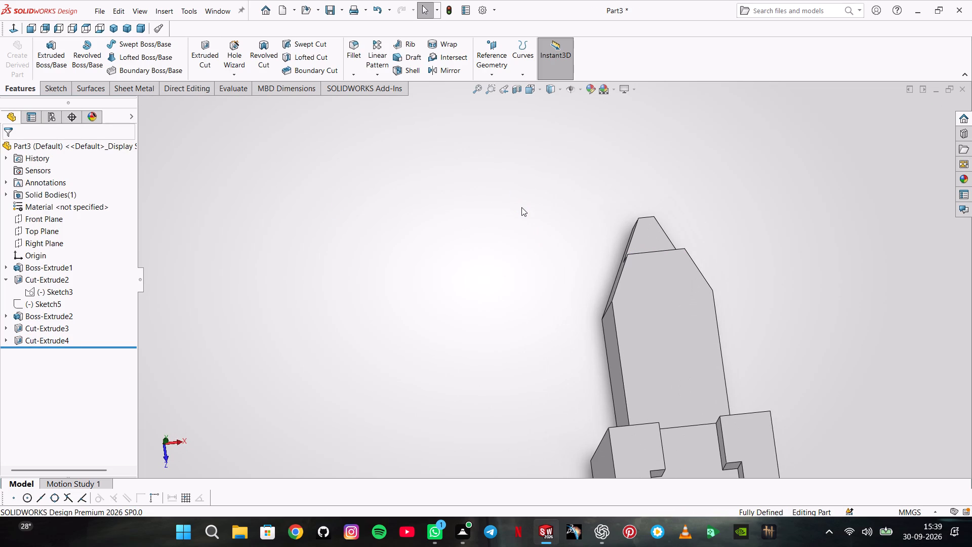
{"action": "scroll", "coordinate": [550, 246], "scroll_direction": "up", "scroll_amount": 1}
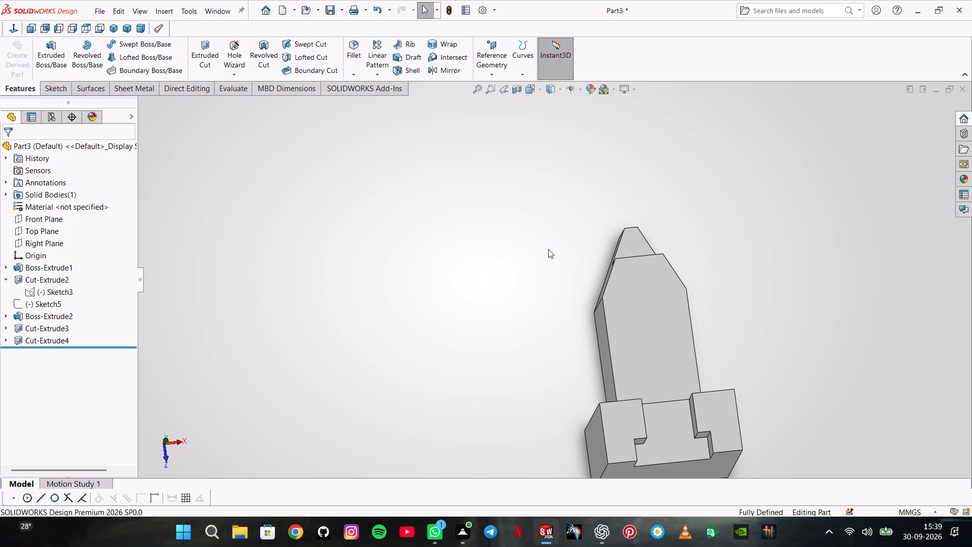
{"action": "middle_click_drag", "start_coordinate": [585, 277], "coordinate": [613, 260]}
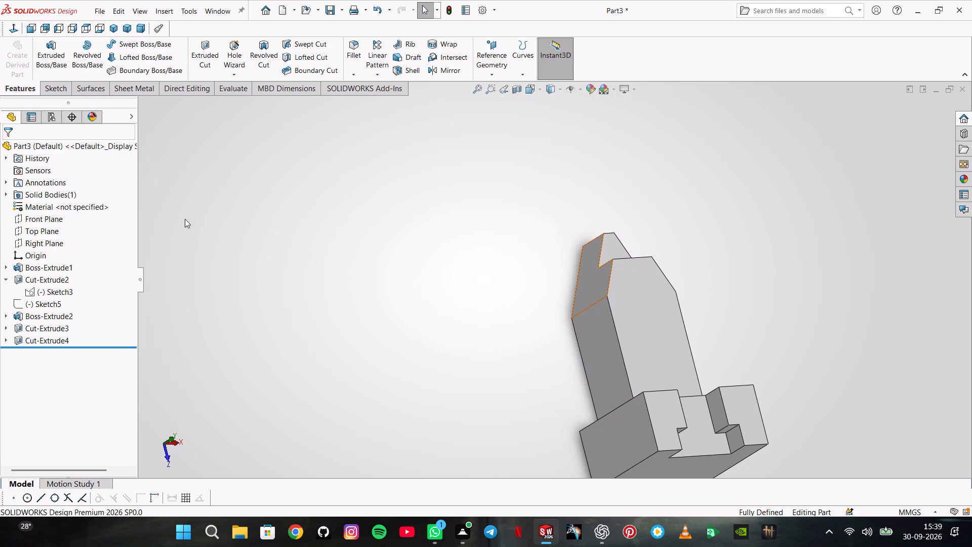
{"action": "left_click", "coordinate": [44, 242]}
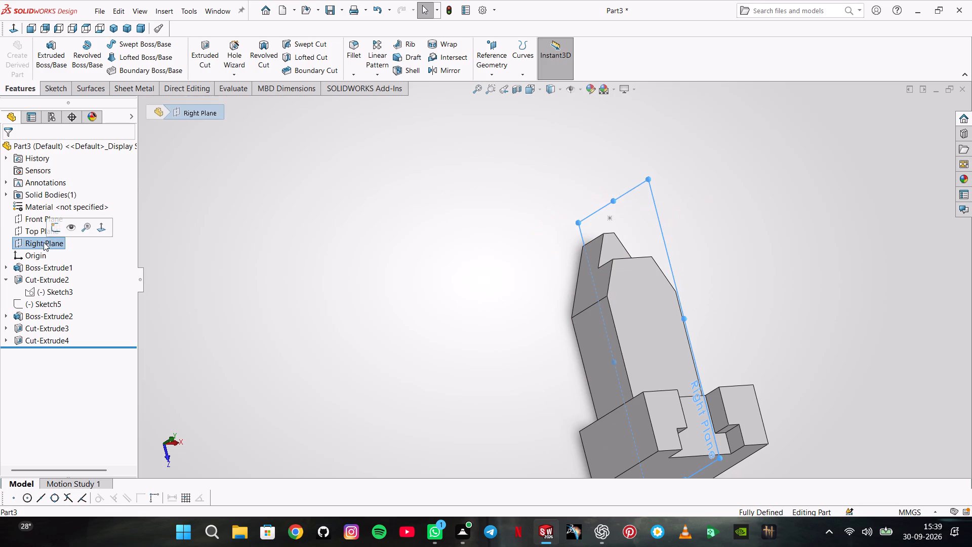
{"action": "left_click", "coordinate": [57, 225]}
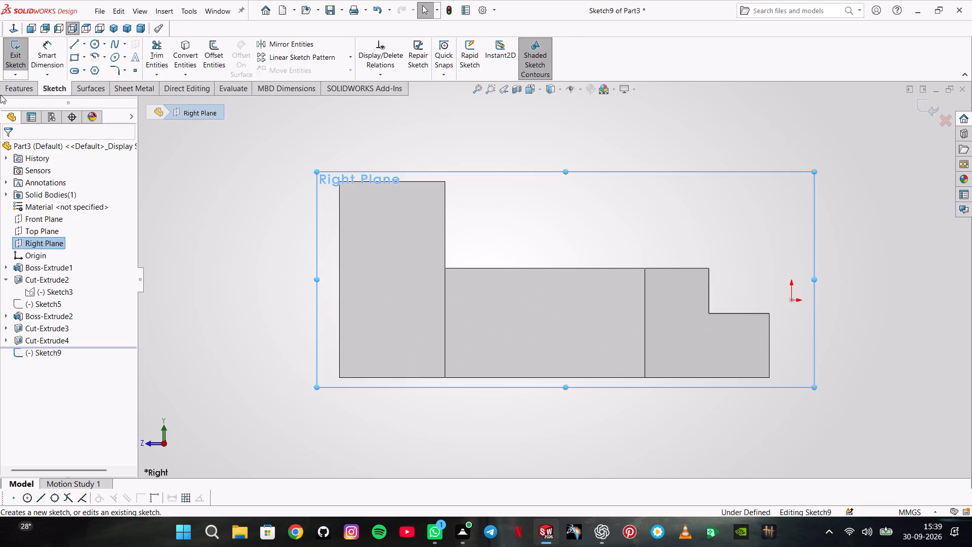
{"action": "left_click", "coordinate": [97, 43]}
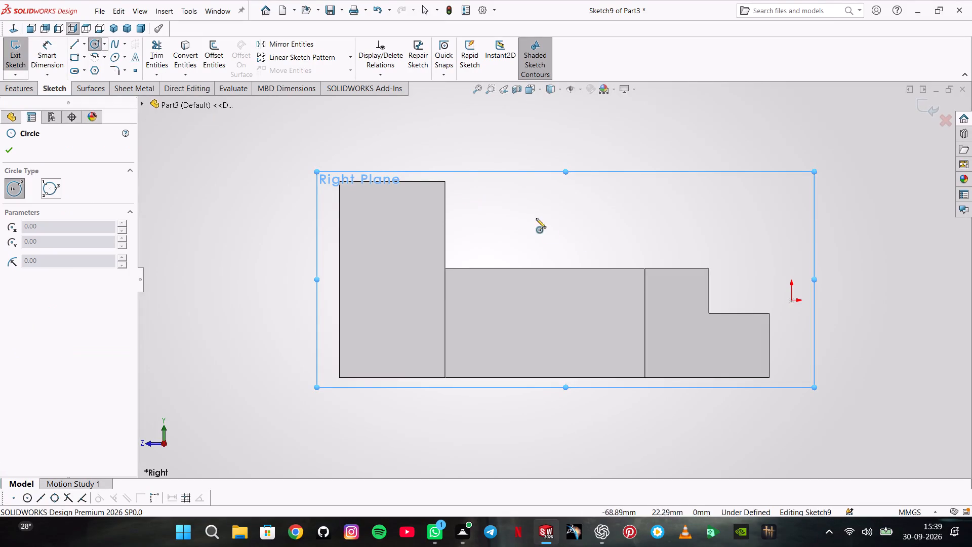
{"action": "left_click", "coordinate": [645, 312]}
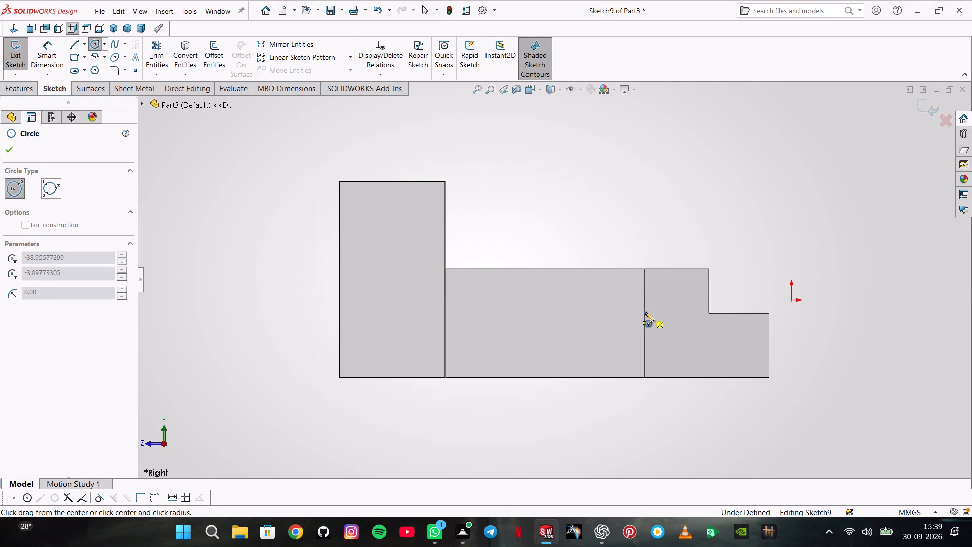
{"action": "left_click", "coordinate": [654, 296]}
Dimension the circle's centre 12 mm below the upper horizontal edge of the tapered end.
{"action": "left_click", "coordinate": [46, 56]}
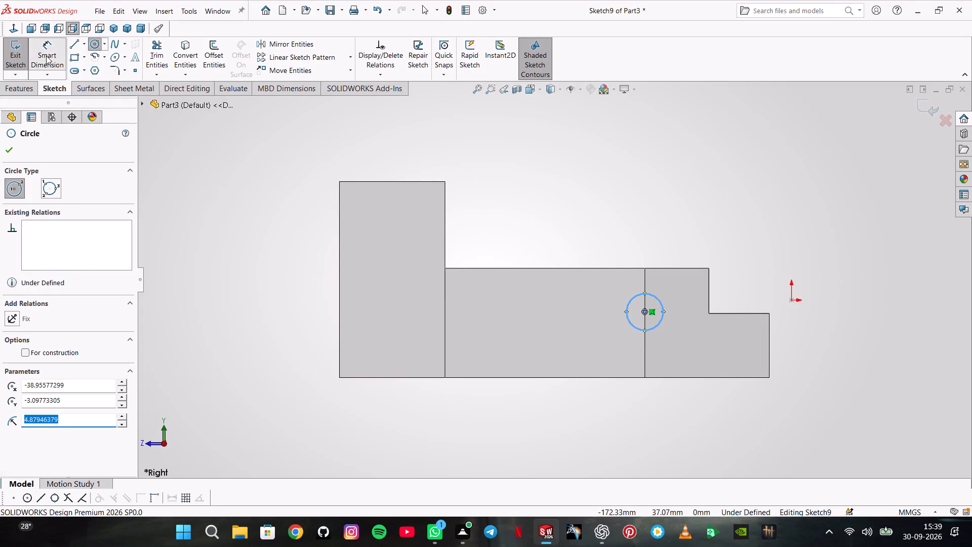
{"action": "left_click", "coordinate": [645, 311]}
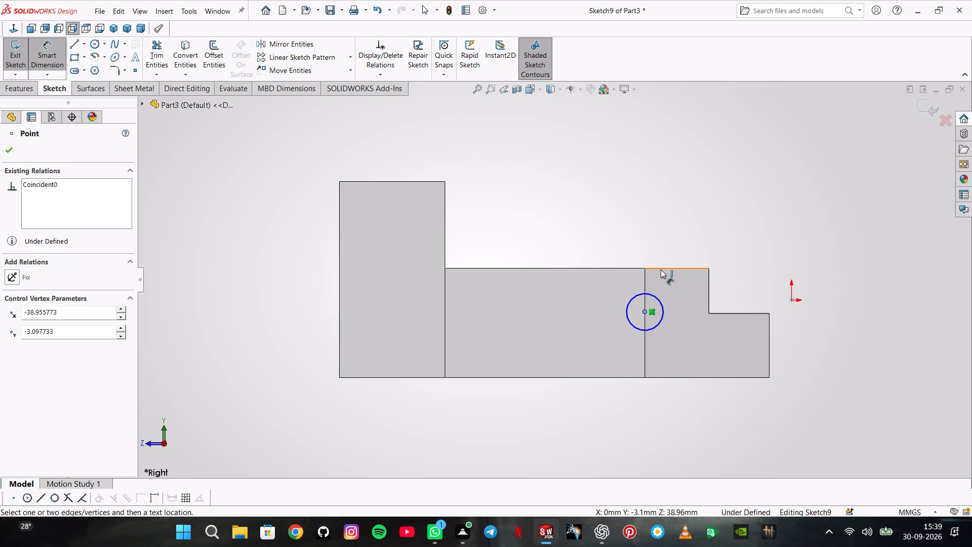
{"action": "left_click", "coordinate": [661, 269]}
{"action": "left_click", "coordinate": [781, 283]}
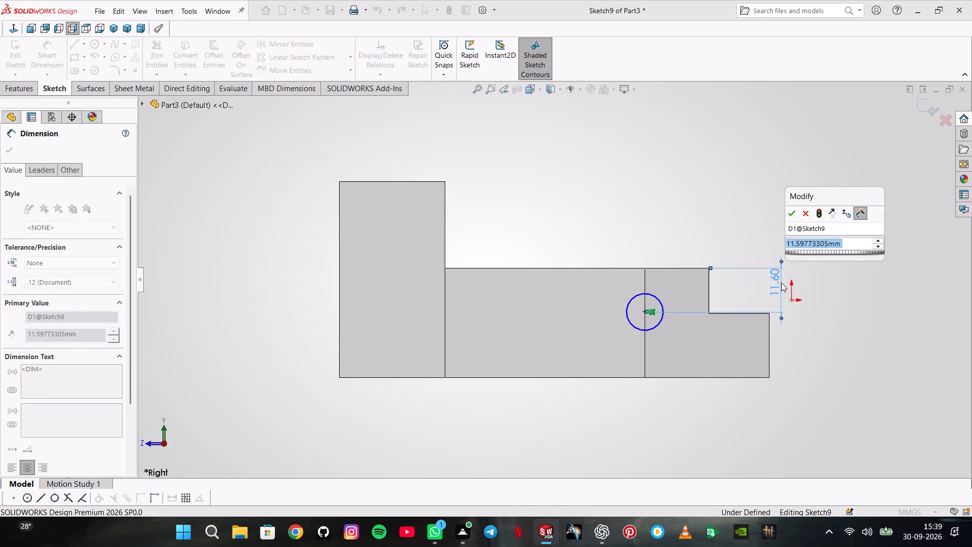
{"action": "key", "text": "2"}
{"action": "key", "text": "BackSpace"}
{"action": "type", "text": "12"}
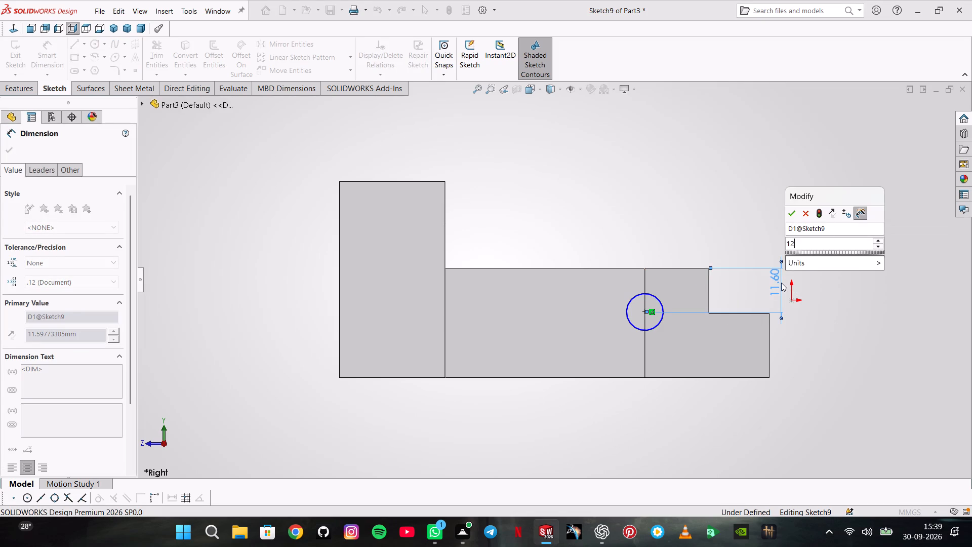
{"action": "key", "text": "Return"}
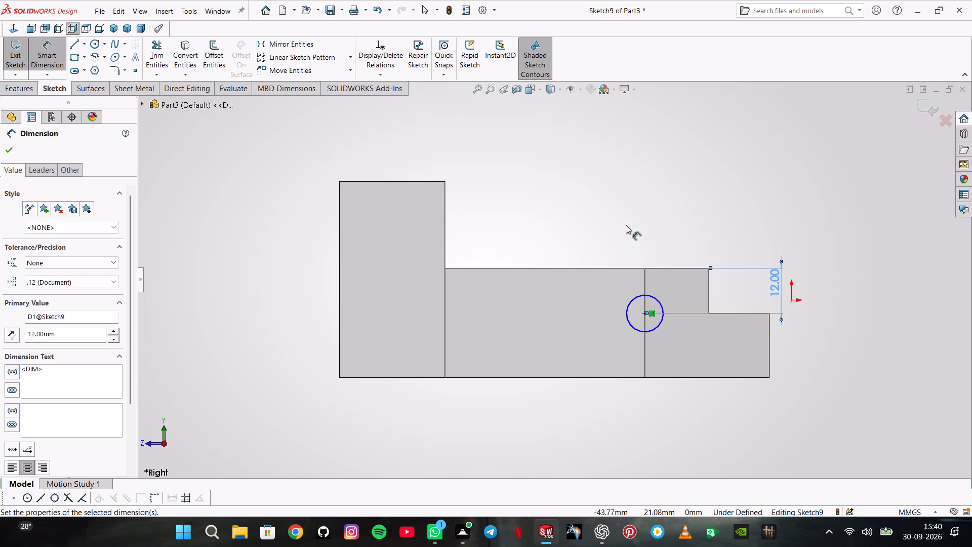
Set the circle's diameter to 11 mm.
{"action": "left_click", "coordinate": [661, 300]}
{"action": "left_click", "coordinate": [699, 207]}
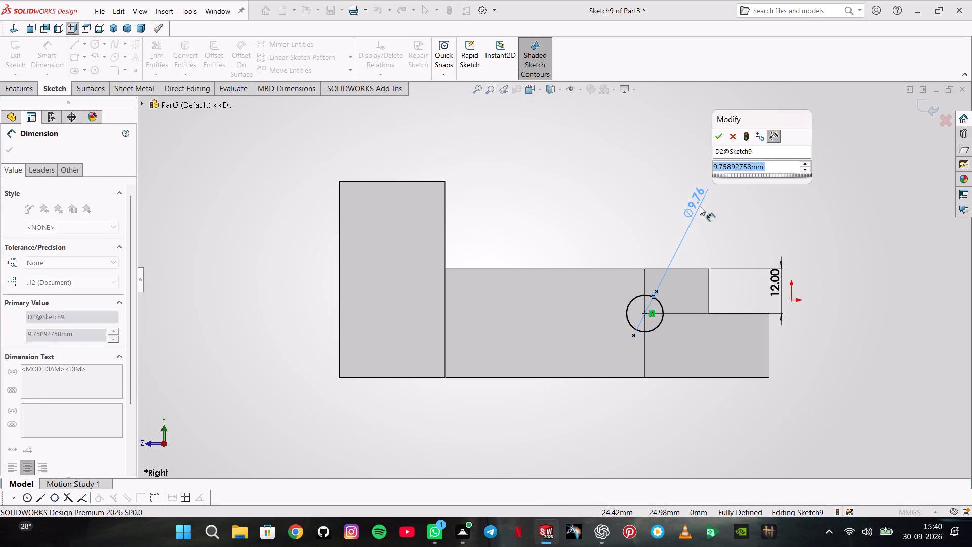
{"action": "type", "text": "11"}
{"action": "key", "text": "Return"}
{"action": "left_click", "coordinate": [770, 29]}
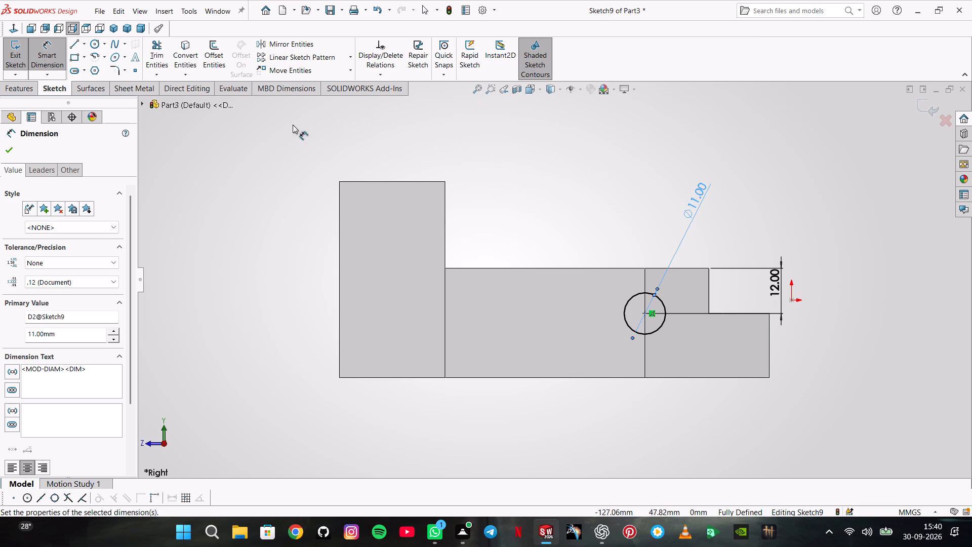
{"action": "left_click", "coordinate": [7, 152]}
Cut-extrude the circle with the Through All - Both end condition to make a cross hole through the tapered end.
{"action": "left_click", "coordinate": [36, 86]}
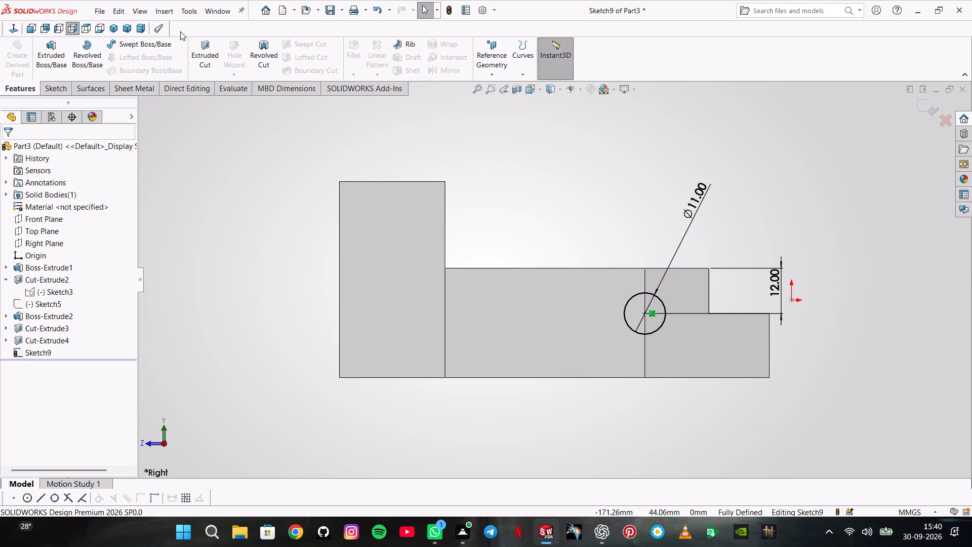
{"action": "left_click", "coordinate": [201, 47]}
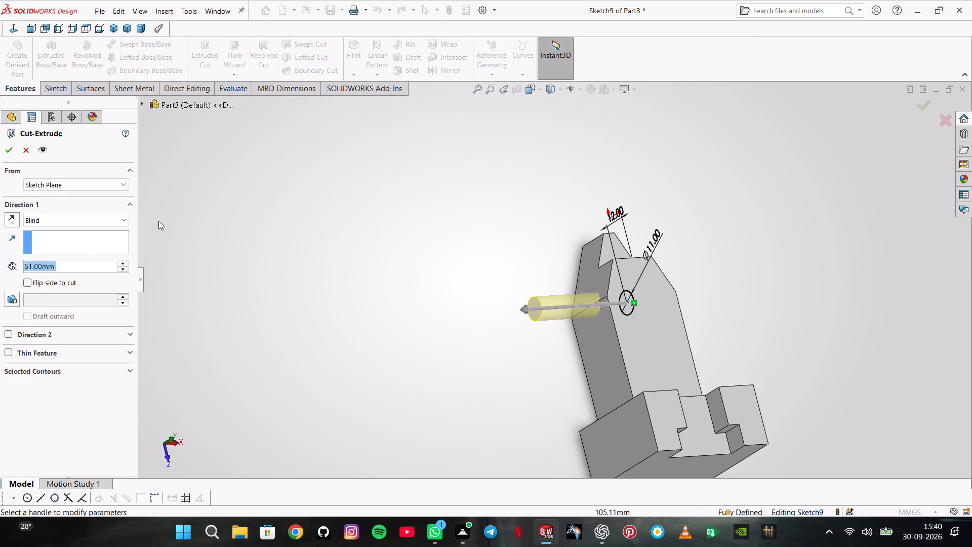
{"action": "left_click", "coordinate": [83, 218]}
{"action": "left_click", "coordinate": [78, 246]}
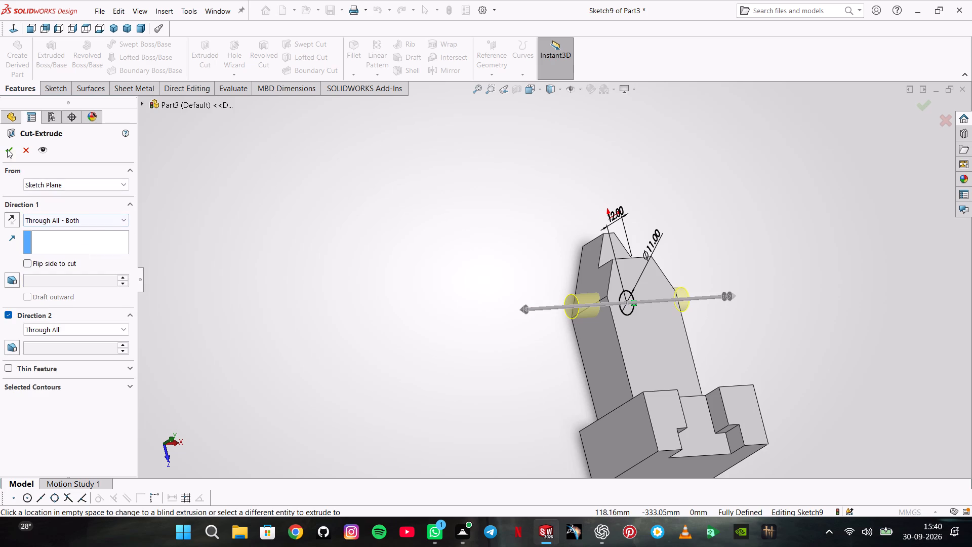
{"action": "left_click", "coordinate": [6, 147]}
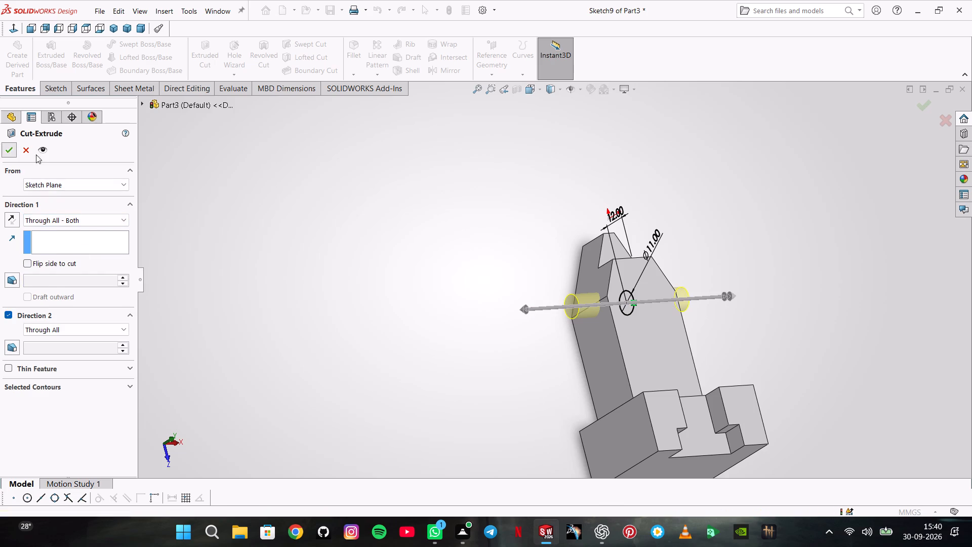
{"action": "left_click", "coordinate": [526, 259]}
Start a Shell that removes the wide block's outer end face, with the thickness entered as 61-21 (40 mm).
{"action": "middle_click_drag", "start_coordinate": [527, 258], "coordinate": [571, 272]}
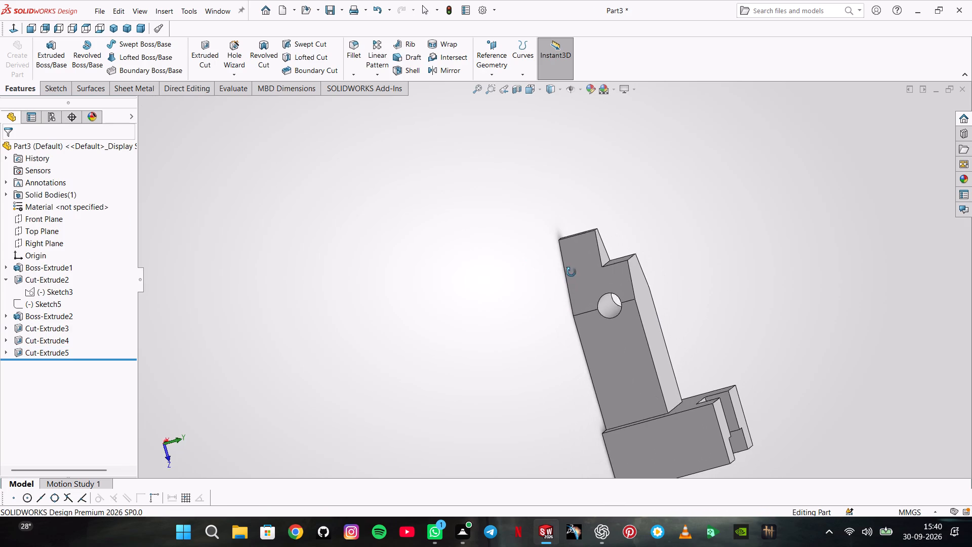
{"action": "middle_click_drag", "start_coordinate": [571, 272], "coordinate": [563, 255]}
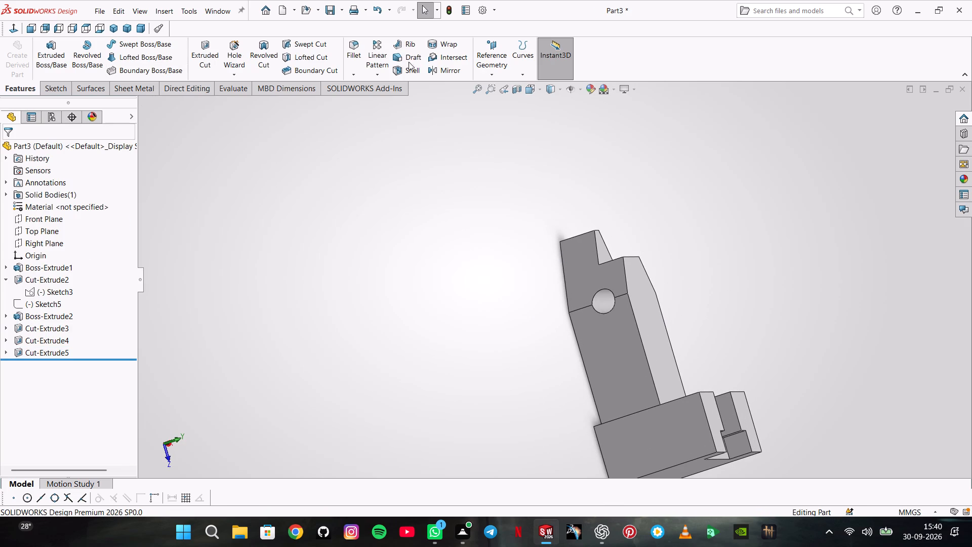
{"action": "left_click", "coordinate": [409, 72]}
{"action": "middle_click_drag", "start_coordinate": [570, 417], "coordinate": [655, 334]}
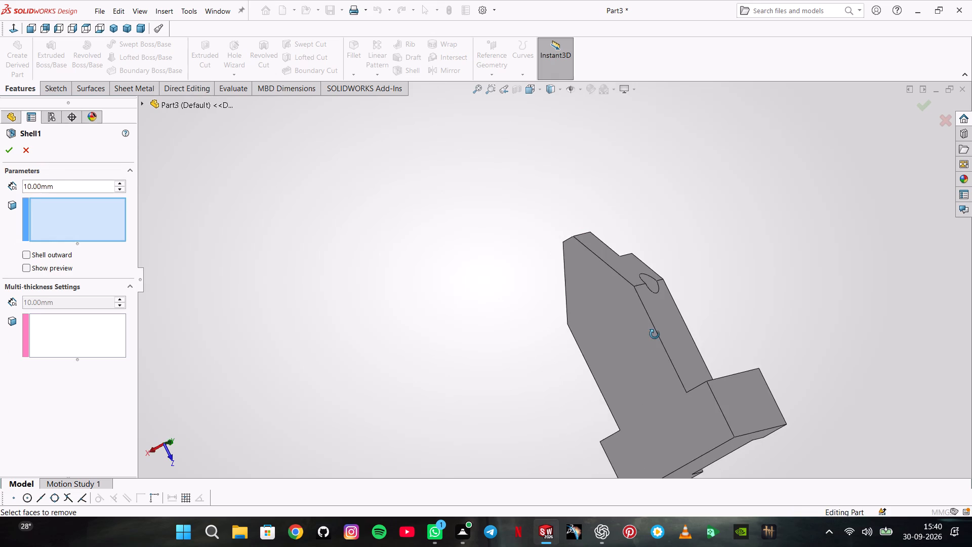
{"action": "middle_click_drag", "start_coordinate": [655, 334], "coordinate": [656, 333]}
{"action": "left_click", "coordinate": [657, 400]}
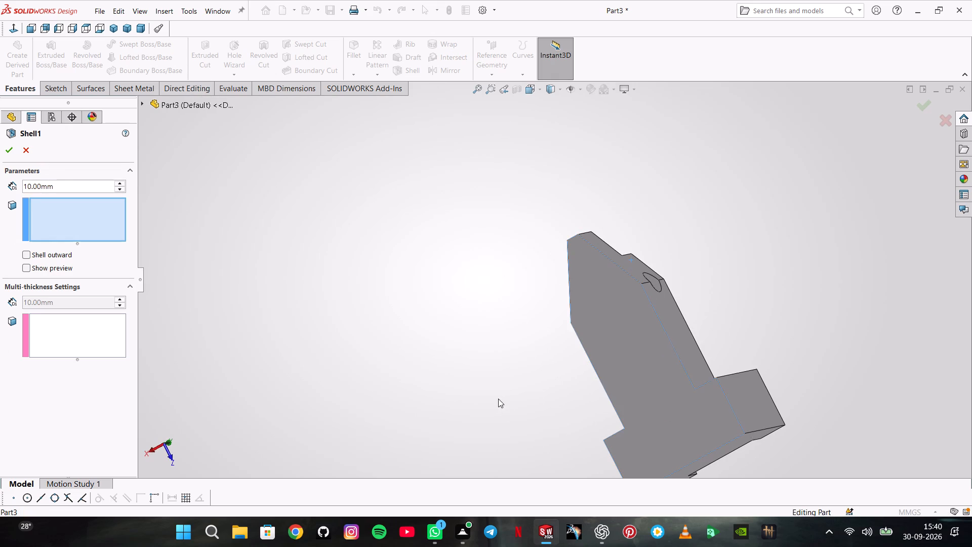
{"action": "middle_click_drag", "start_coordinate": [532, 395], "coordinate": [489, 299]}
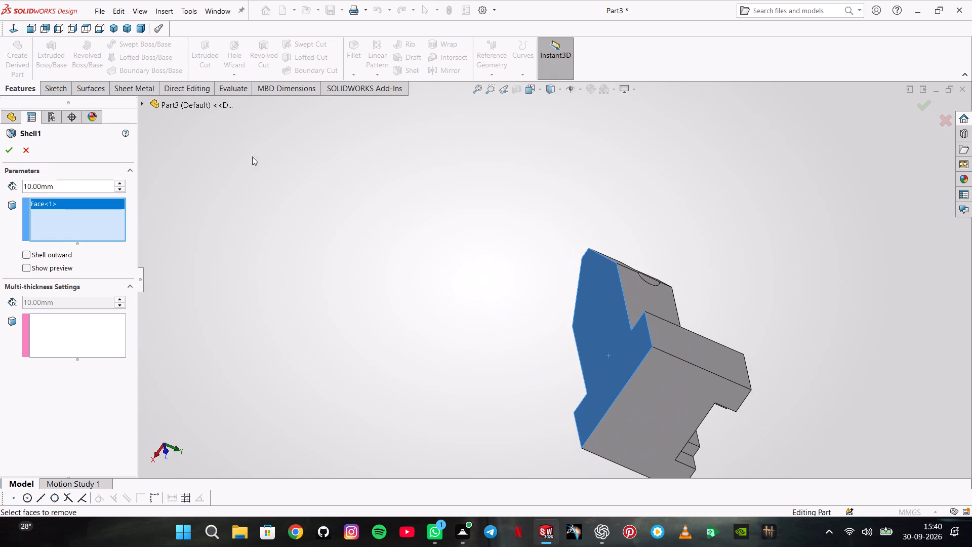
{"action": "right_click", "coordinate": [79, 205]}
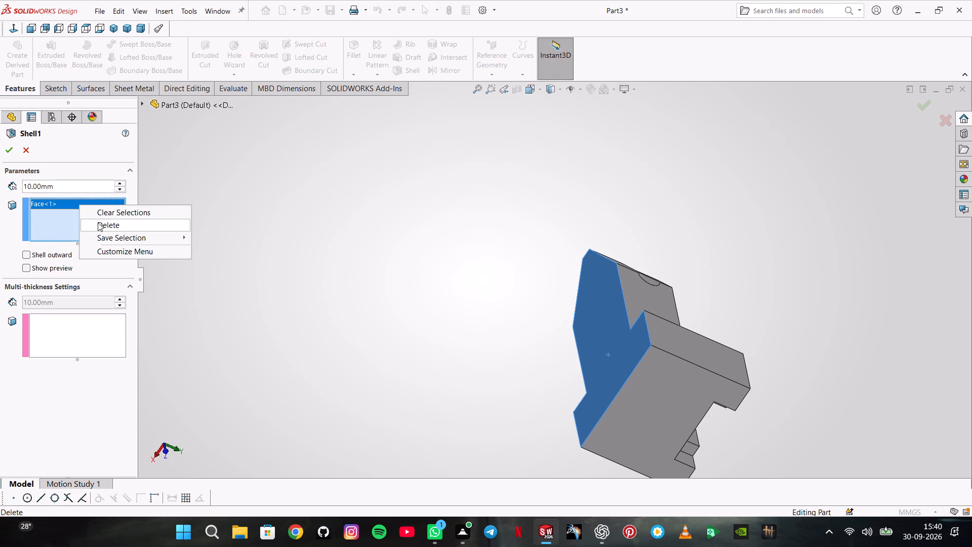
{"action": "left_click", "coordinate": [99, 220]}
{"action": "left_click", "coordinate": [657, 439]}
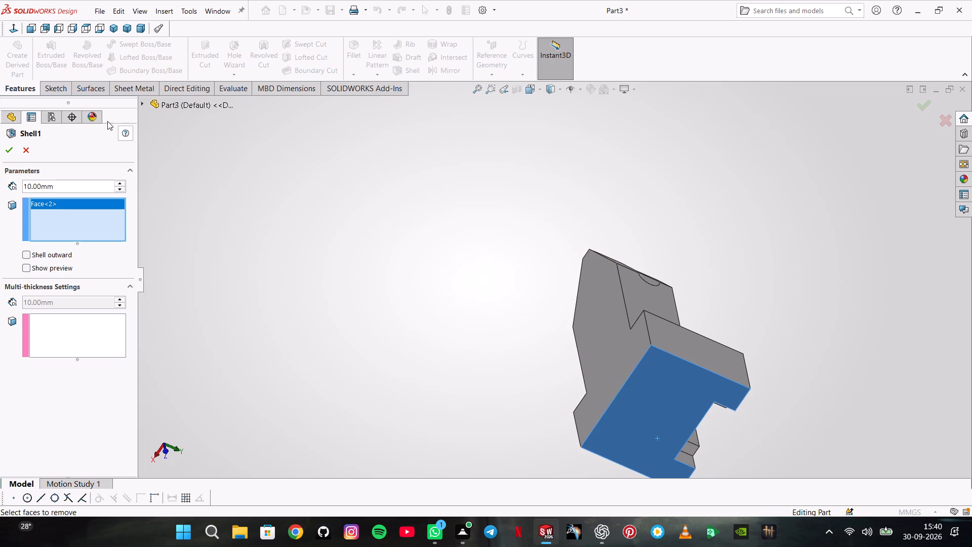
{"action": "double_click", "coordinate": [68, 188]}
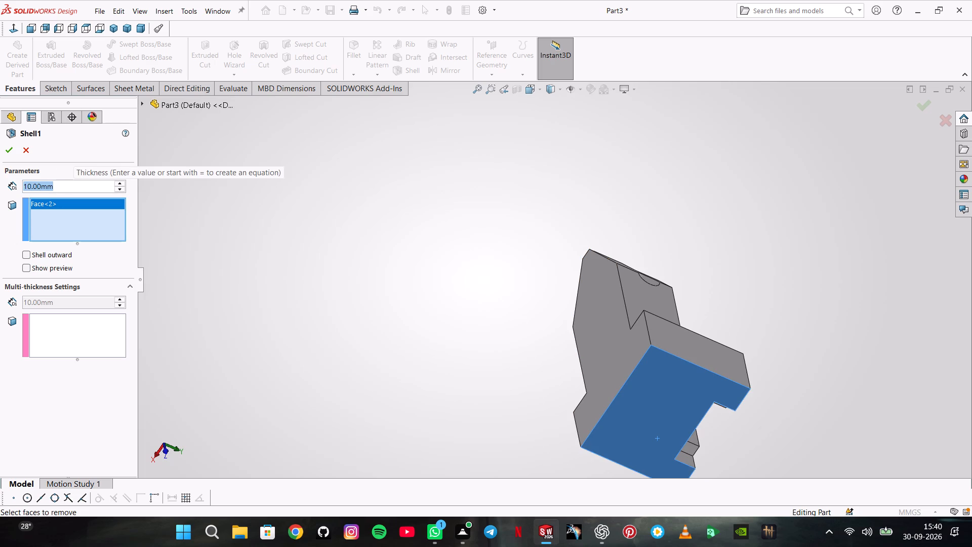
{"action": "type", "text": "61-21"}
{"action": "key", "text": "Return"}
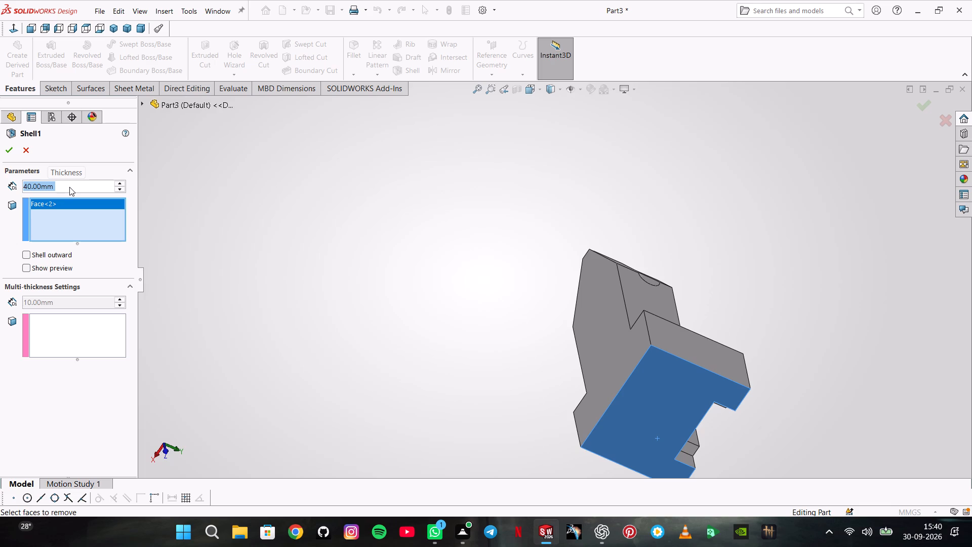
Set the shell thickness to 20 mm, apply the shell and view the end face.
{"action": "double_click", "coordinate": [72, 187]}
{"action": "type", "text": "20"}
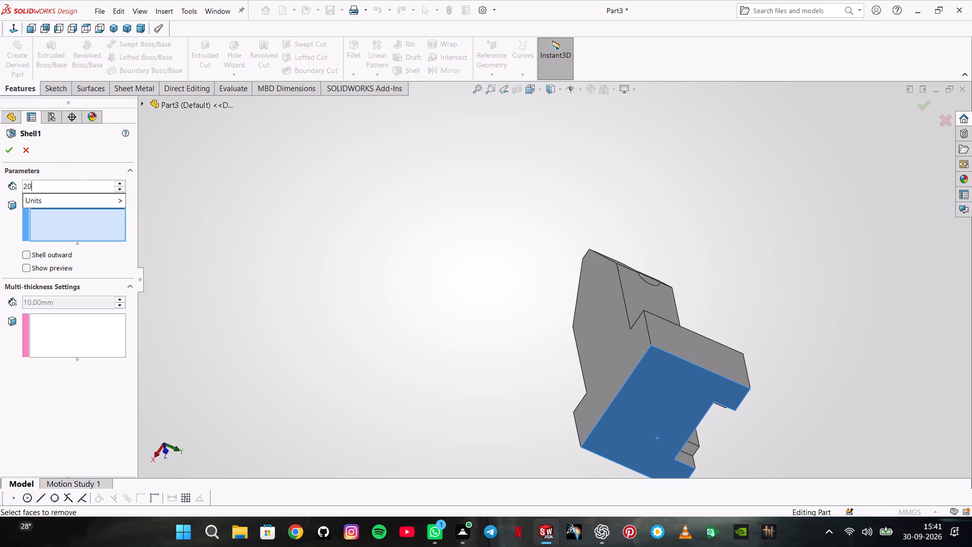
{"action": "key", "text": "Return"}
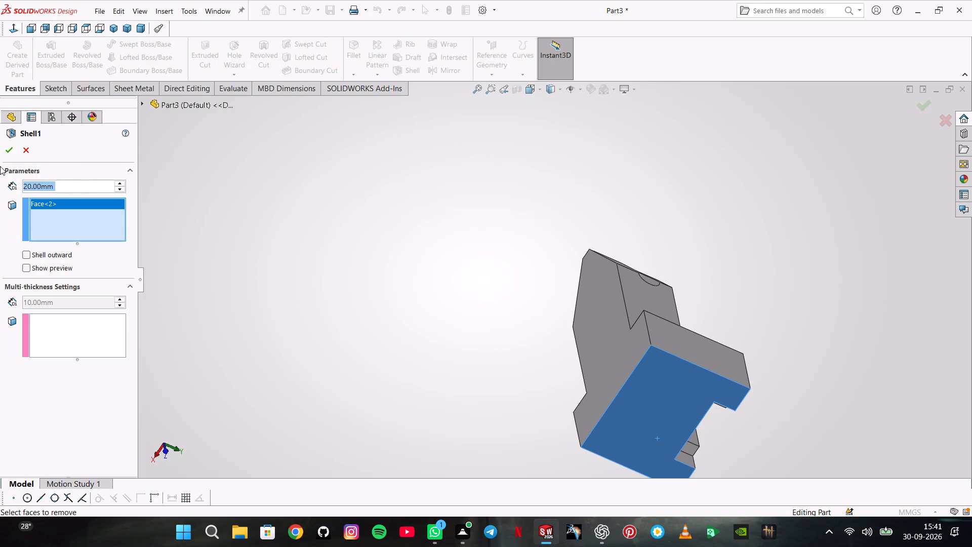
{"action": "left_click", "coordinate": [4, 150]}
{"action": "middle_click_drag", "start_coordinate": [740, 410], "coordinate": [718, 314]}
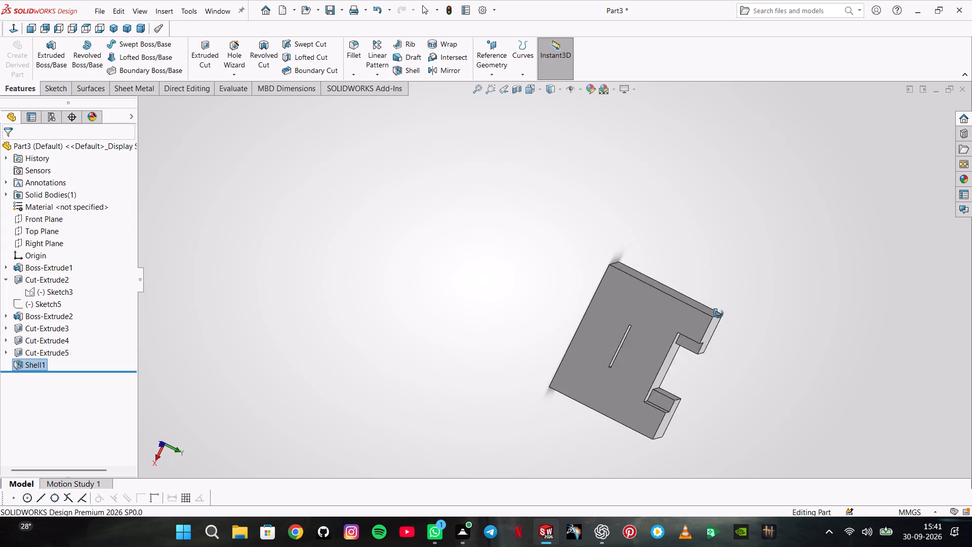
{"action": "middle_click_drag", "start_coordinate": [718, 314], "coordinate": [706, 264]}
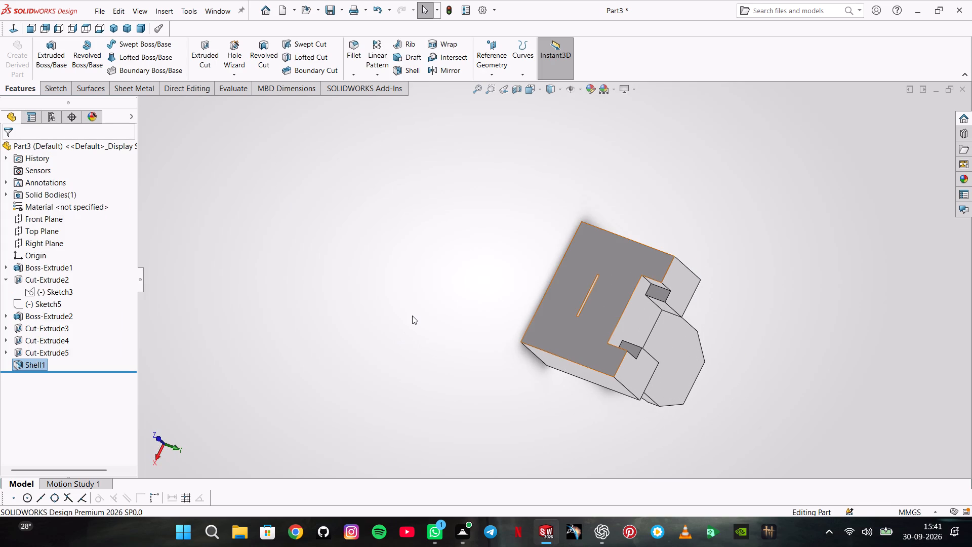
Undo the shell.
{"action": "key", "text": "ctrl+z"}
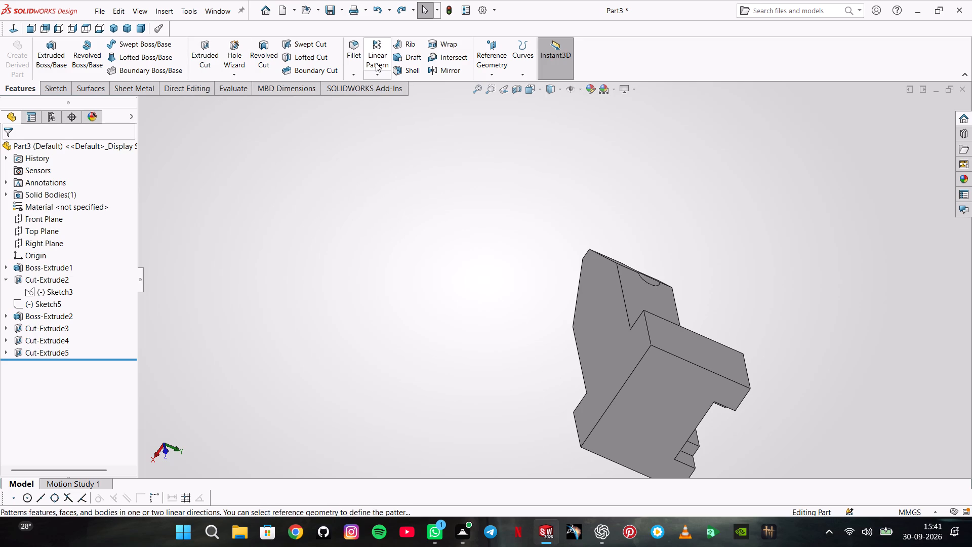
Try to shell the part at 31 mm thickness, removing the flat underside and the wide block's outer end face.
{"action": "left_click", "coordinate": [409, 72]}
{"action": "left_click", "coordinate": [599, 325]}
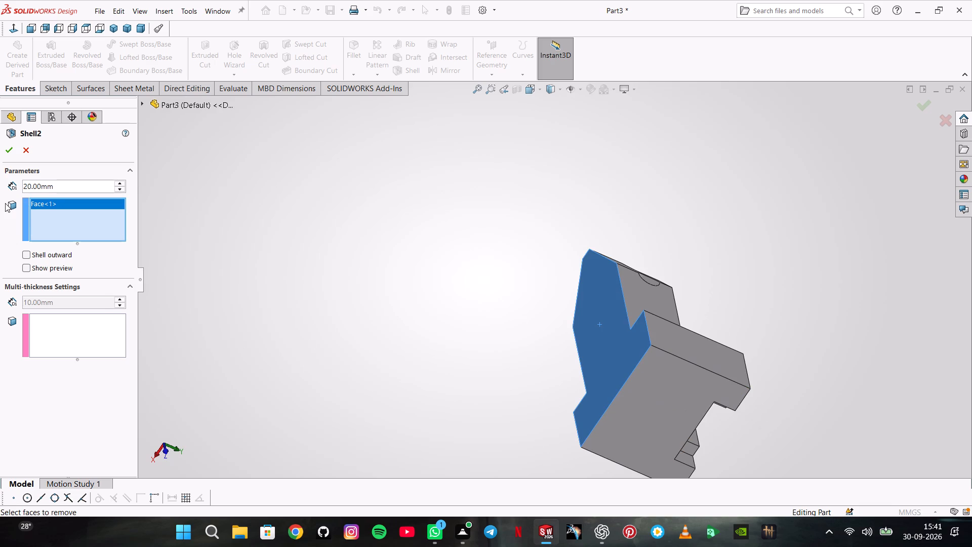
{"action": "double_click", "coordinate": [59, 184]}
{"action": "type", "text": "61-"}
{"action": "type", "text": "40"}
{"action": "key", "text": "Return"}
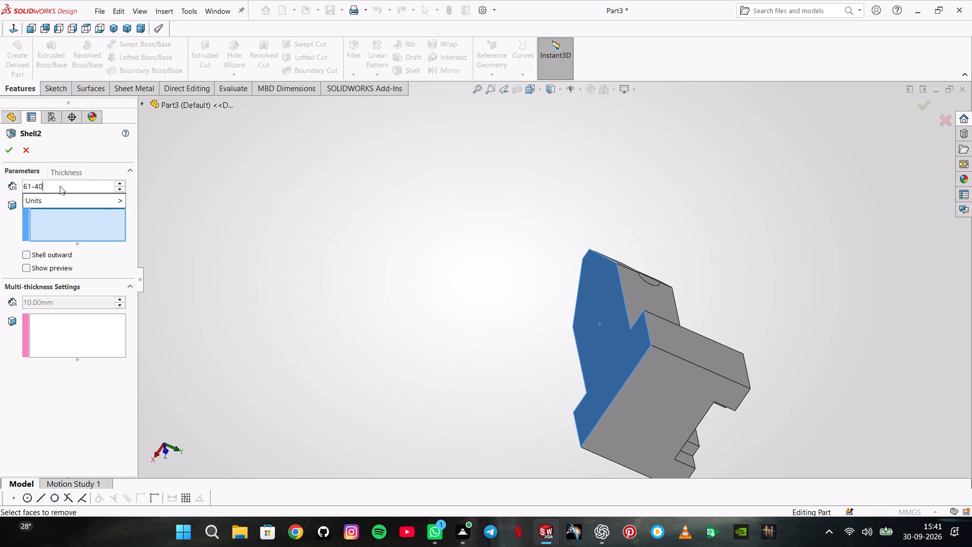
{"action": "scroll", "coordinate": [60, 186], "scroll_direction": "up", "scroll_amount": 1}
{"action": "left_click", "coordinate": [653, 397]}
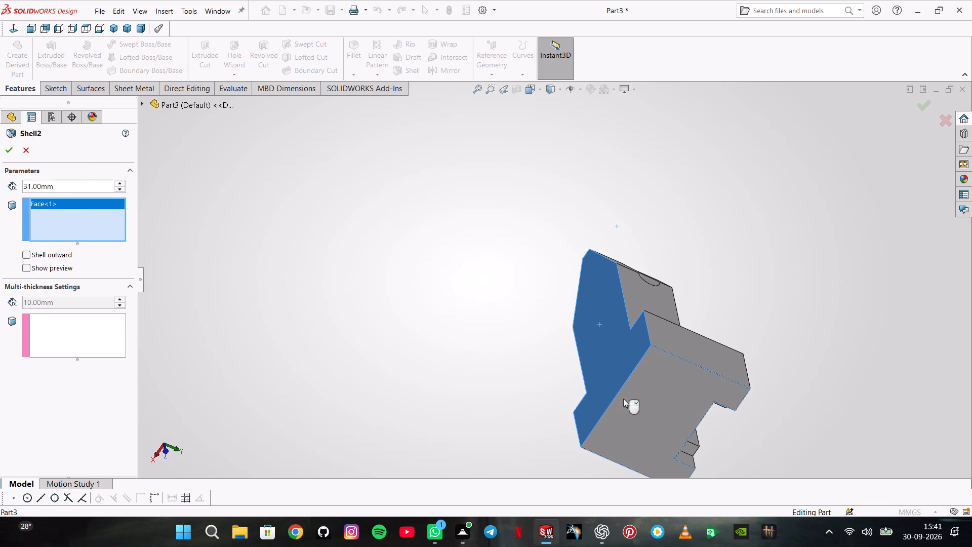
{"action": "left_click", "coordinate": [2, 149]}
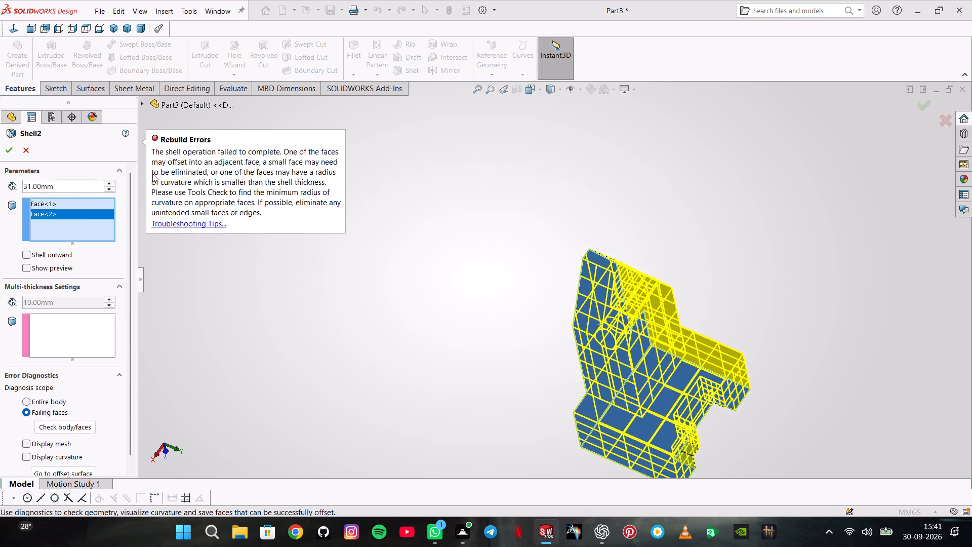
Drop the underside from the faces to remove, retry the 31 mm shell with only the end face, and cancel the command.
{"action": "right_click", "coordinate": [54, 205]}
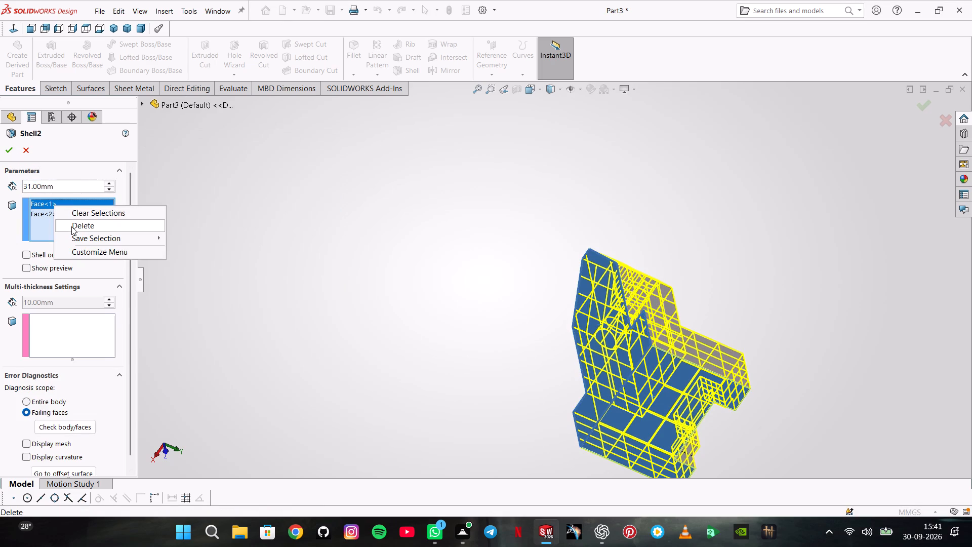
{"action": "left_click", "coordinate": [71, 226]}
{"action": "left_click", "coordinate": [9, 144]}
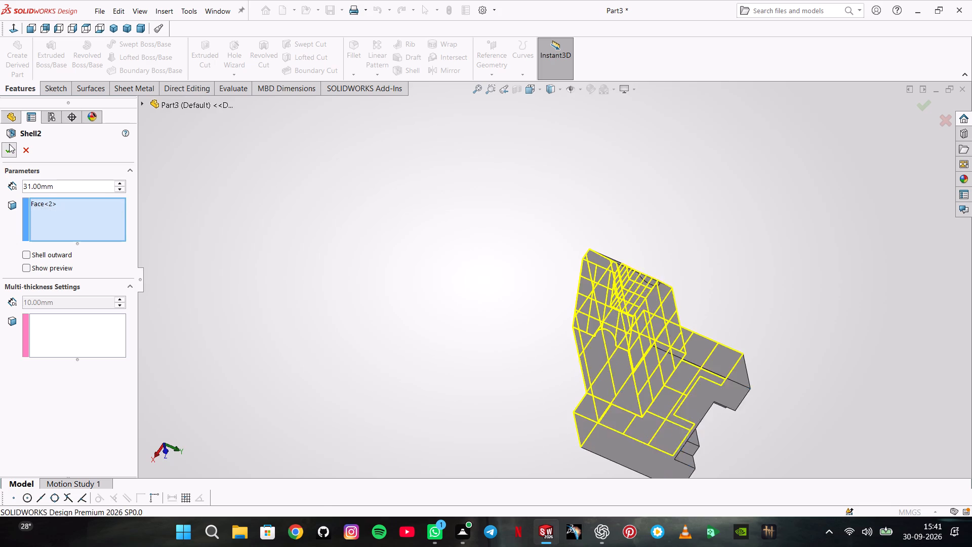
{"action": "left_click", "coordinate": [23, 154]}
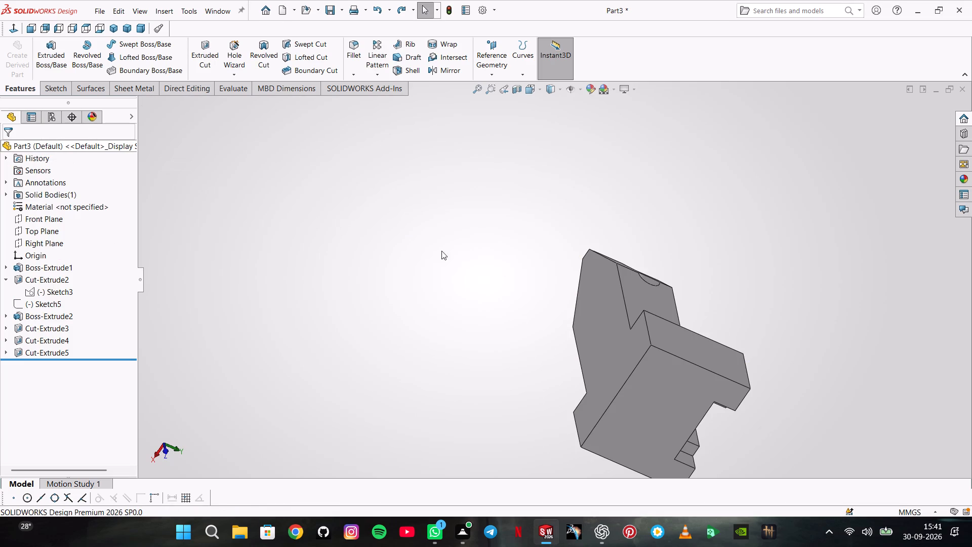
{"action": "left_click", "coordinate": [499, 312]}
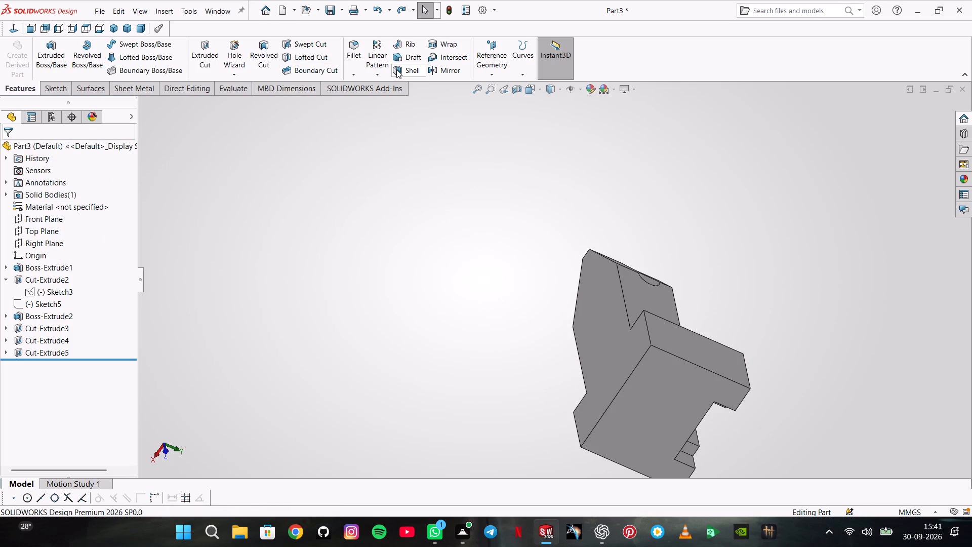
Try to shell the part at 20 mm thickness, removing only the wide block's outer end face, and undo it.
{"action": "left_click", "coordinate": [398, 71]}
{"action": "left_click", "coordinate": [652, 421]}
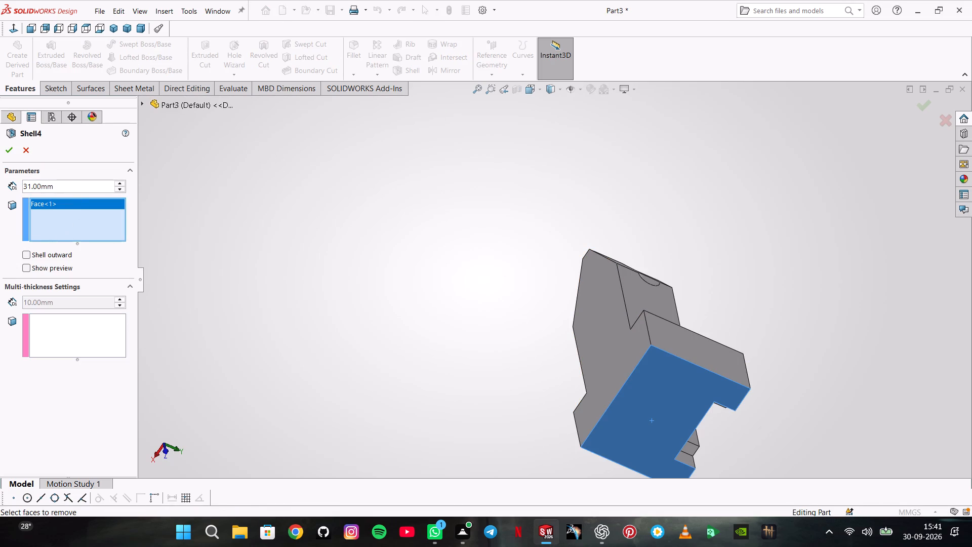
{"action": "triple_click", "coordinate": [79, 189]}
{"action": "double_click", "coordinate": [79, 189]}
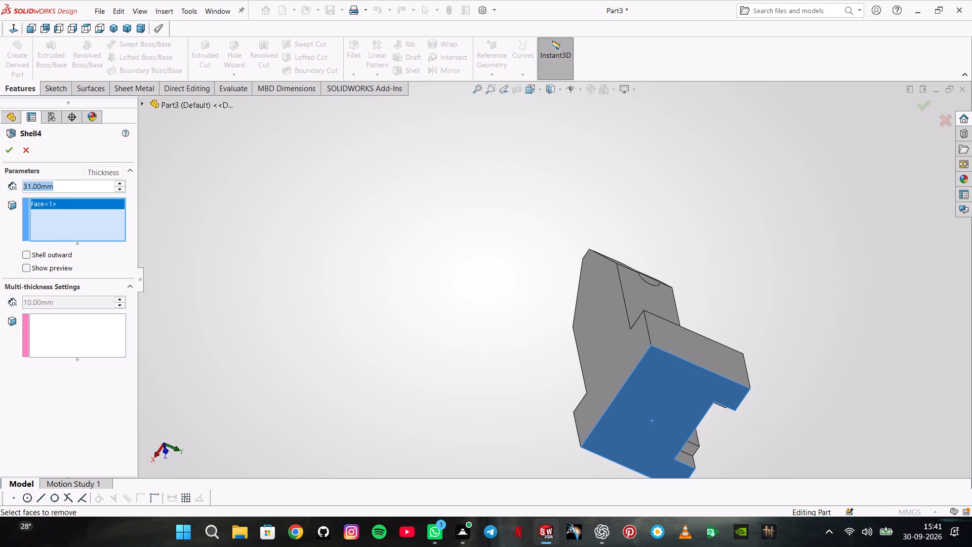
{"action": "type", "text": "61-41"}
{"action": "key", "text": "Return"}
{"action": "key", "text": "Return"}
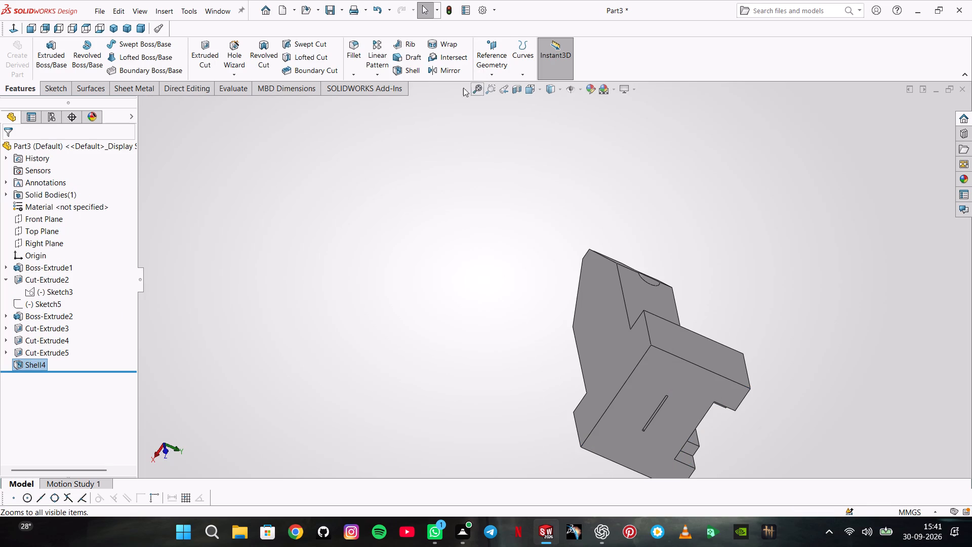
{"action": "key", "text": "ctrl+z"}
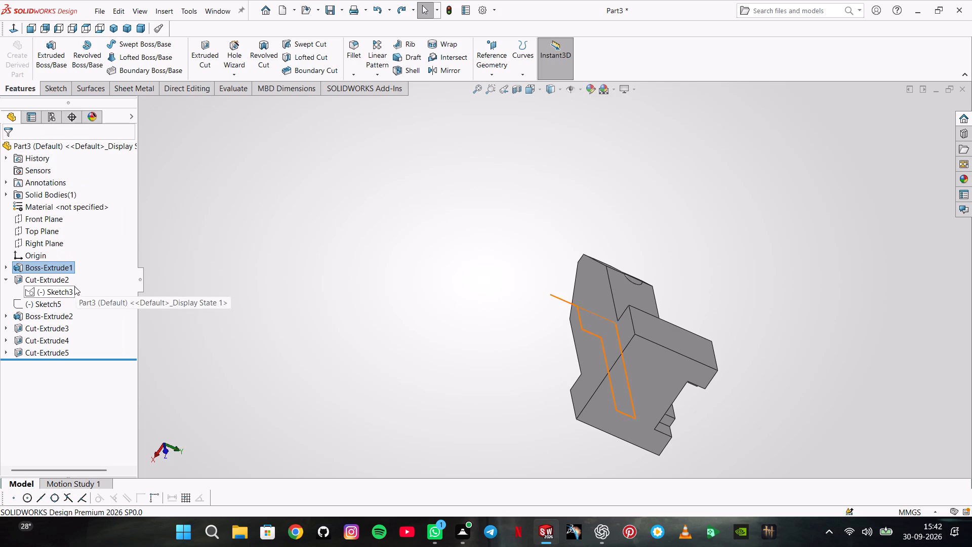
Open the base block's profile sketch to check its dimensions, and exit it without editing.
{"action": "left_click", "coordinate": [8, 282]}
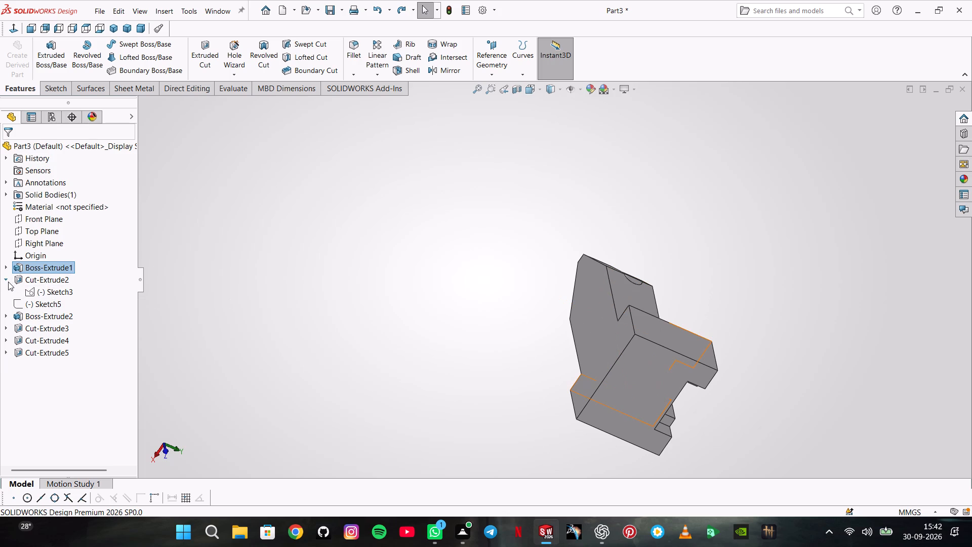
{"action": "left_click", "coordinate": [24, 268]}
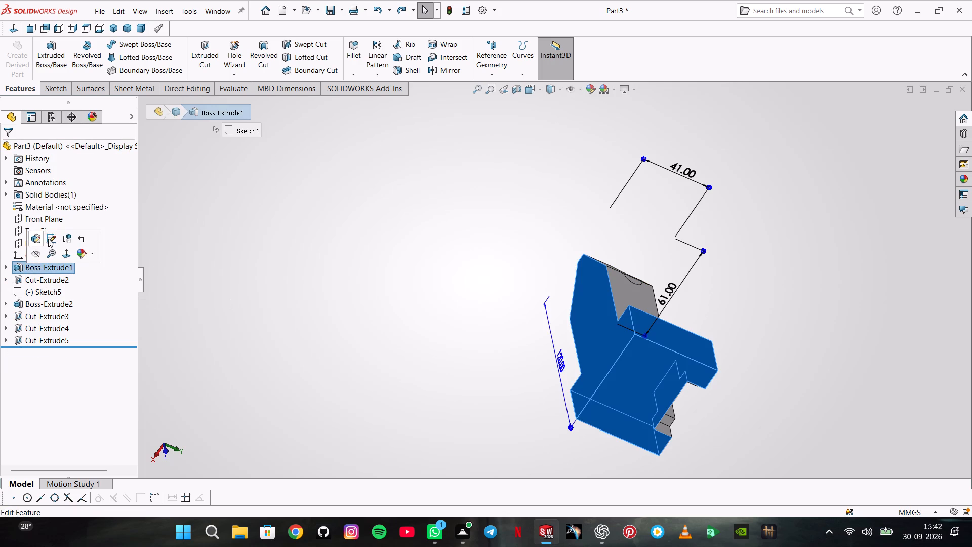
{"action": "left_click", "coordinate": [48, 239]}
{"action": "scroll", "coordinate": [237, 173], "scroll_direction": "up", "scroll_amount": 3}
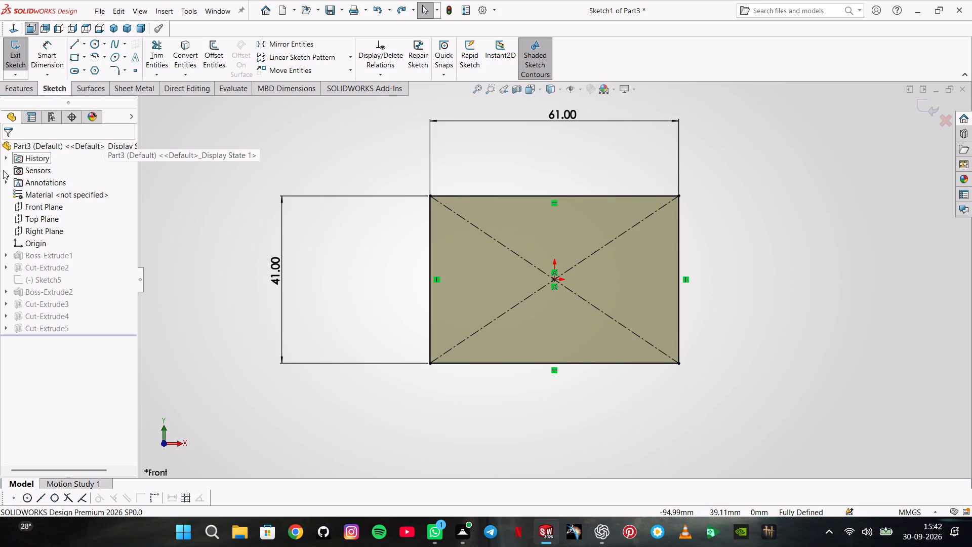
{"action": "left_click", "coordinate": [19, 55]}
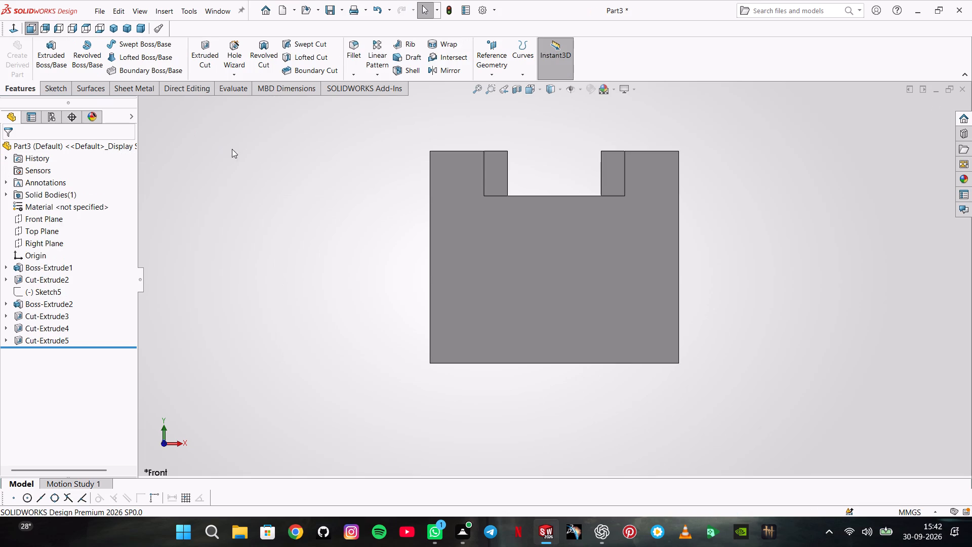
On the wide block's outer end face, sketch a center rectangle about 46 by 25 mm with its base on the face's lower edge.
{"action": "middle_click_drag", "start_coordinate": [540, 198], "coordinate": [542, 239]}
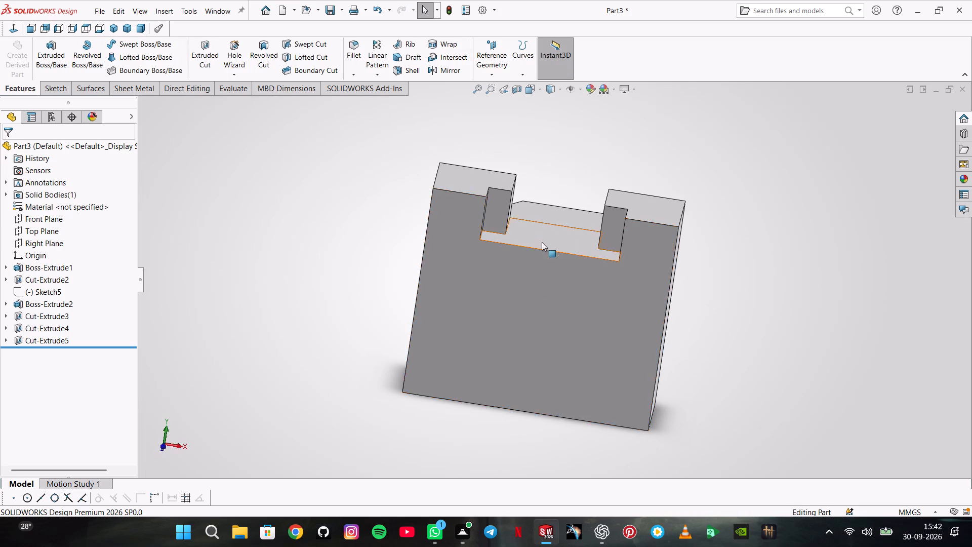
{"action": "left_click", "coordinate": [529, 333]}
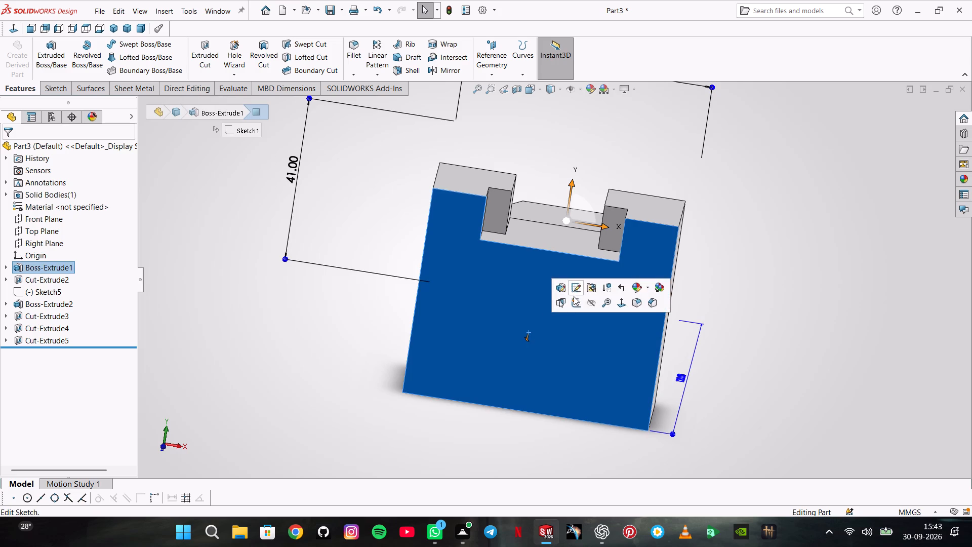
{"action": "left_click", "coordinate": [574, 298]}
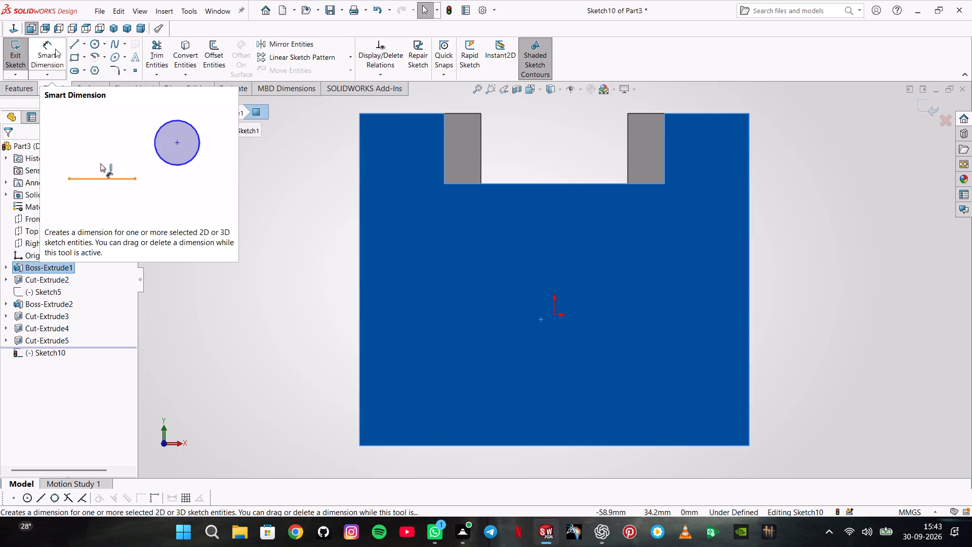
{"action": "left_click", "coordinate": [55, 49]}
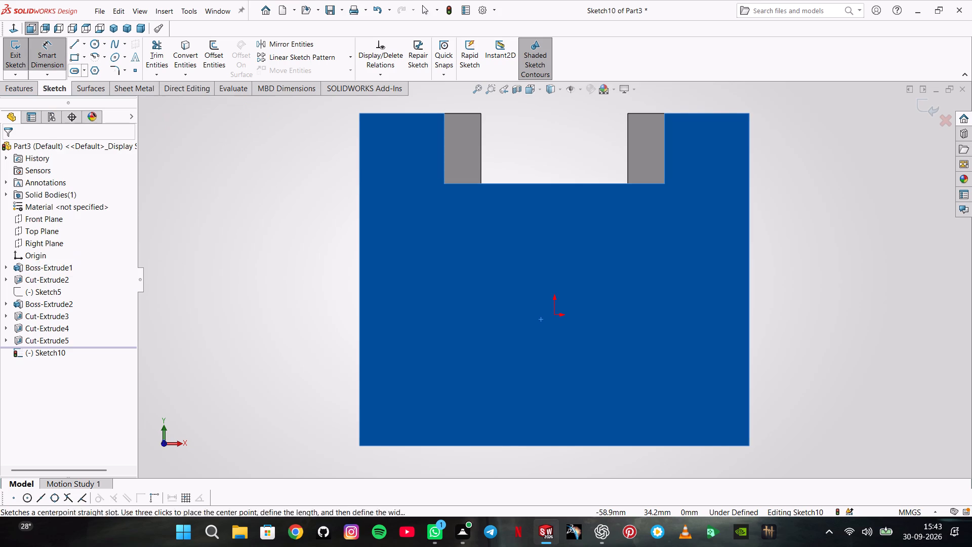
{"action": "left_click", "coordinate": [83, 58]}
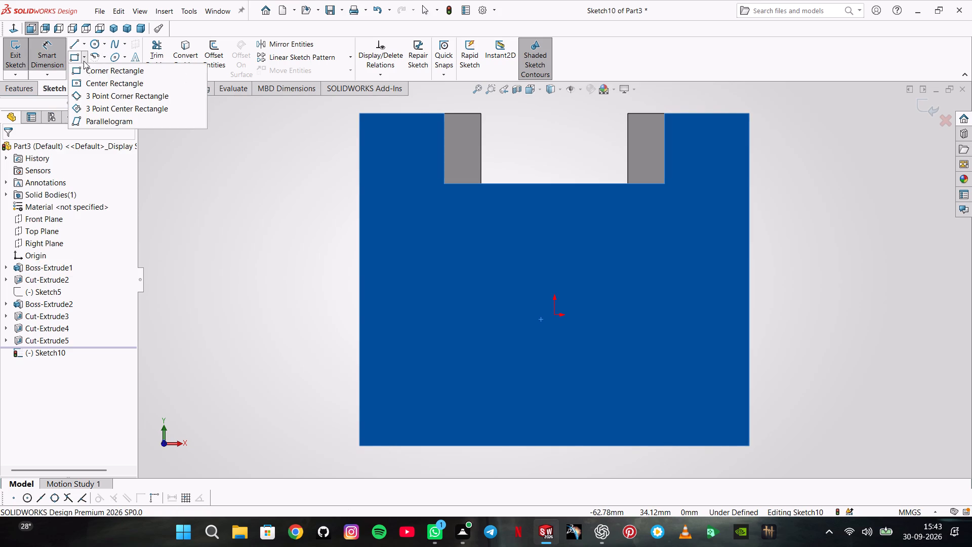
{"action": "left_click", "coordinate": [85, 84]}
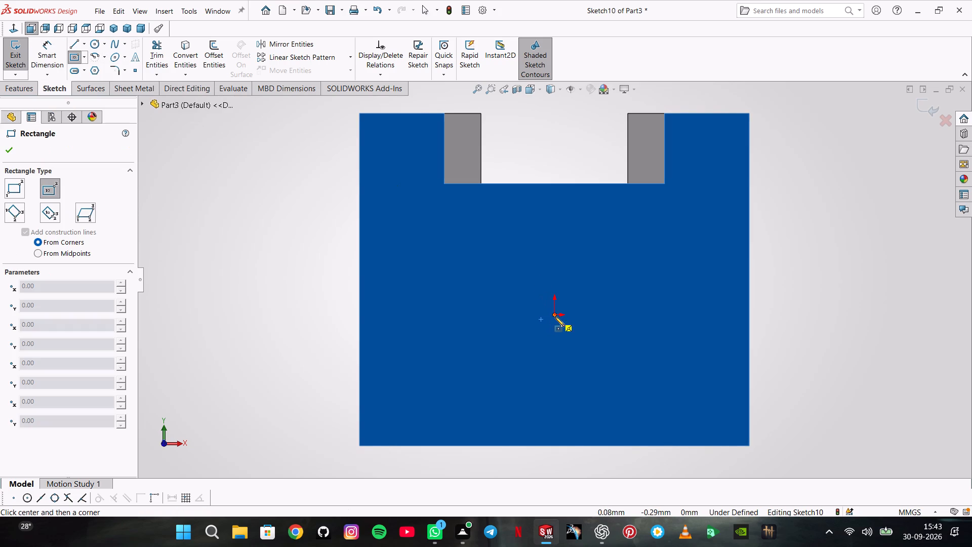
{"action": "left_click", "coordinate": [561, 366]}
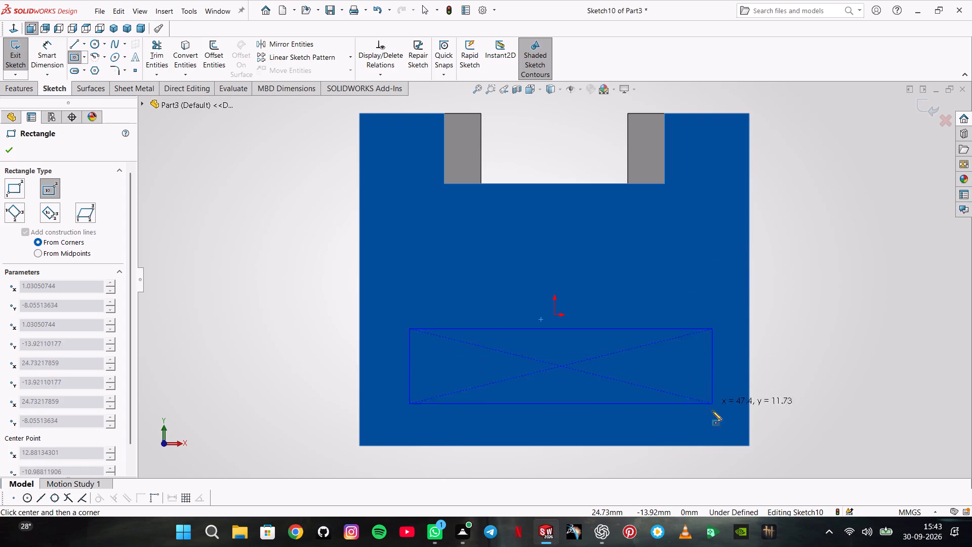
{"action": "left_click", "coordinate": [708, 445]}
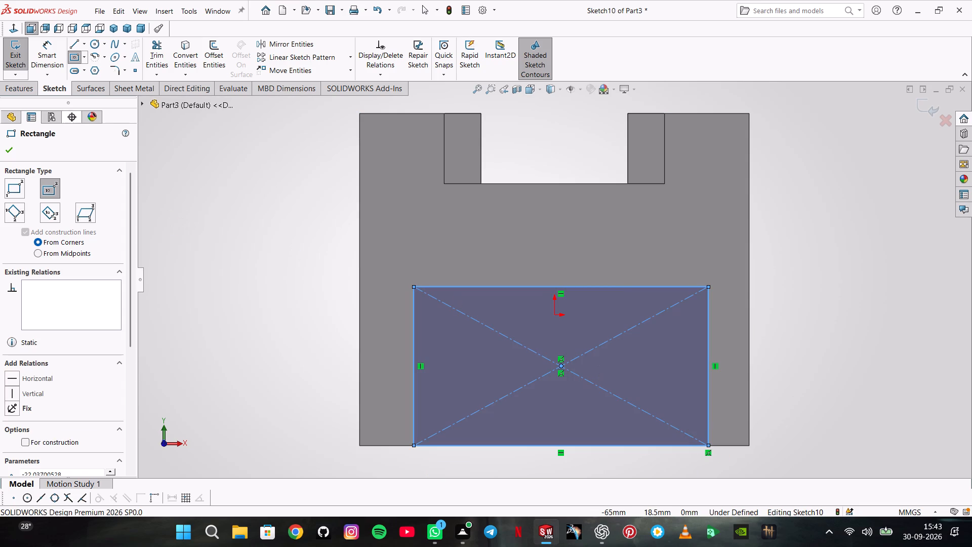
Dimension the rectangle's height as 29 mm.
{"action": "left_click", "coordinate": [51, 52]}
{"action": "left_click", "coordinate": [706, 314]}
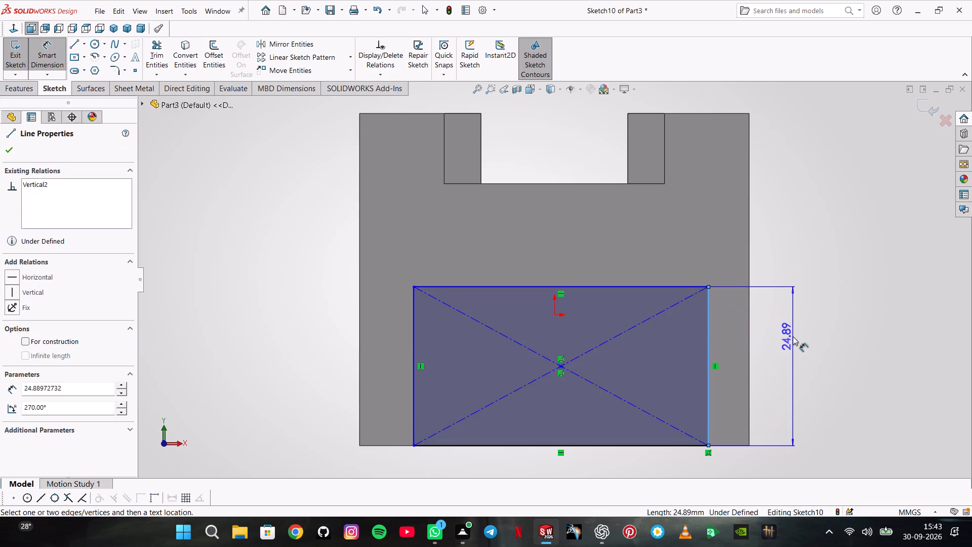
{"action": "left_click", "coordinate": [795, 336]}
{"action": "type", "text": "21"}
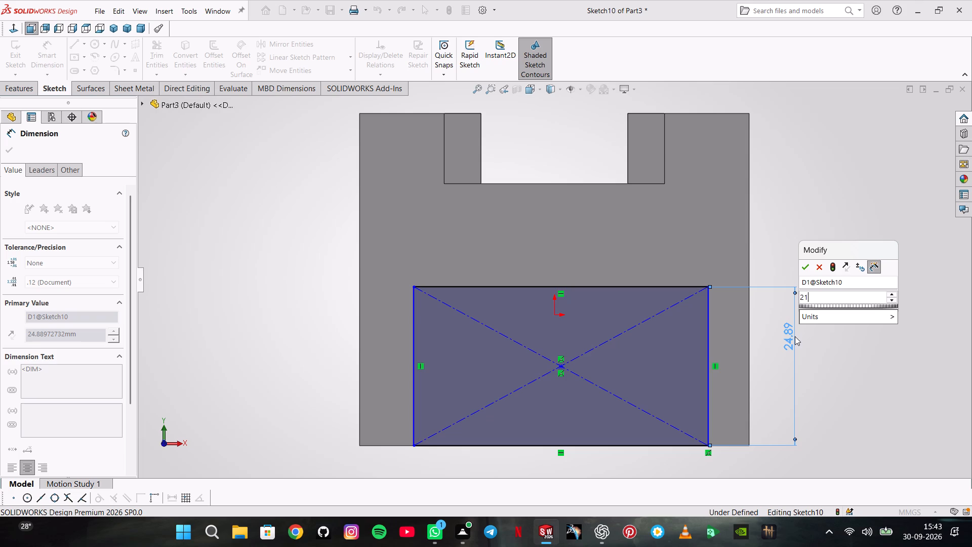
{"action": "key", "text": "BackSpace"}
{"action": "key", "text": "9"}
{"action": "key", "text": "Return"}
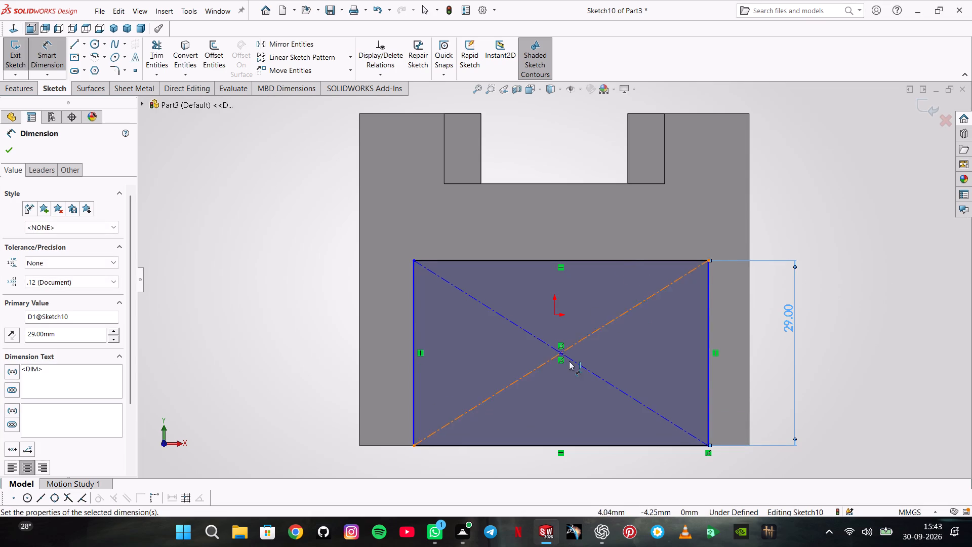
{"action": "key", "text": "Escape"}
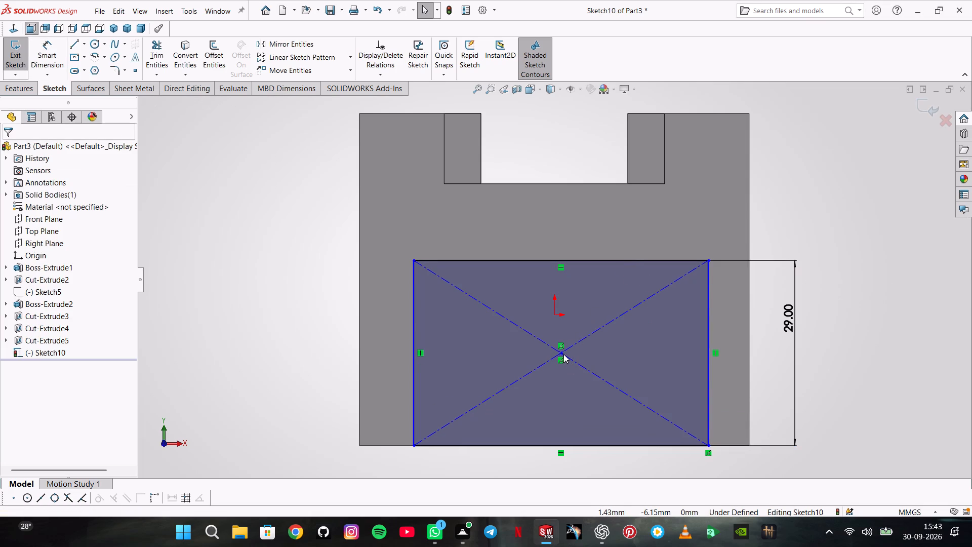
Align the rectangle's center vertically with the origin.
{"action": "left_click", "coordinate": [563, 354]}
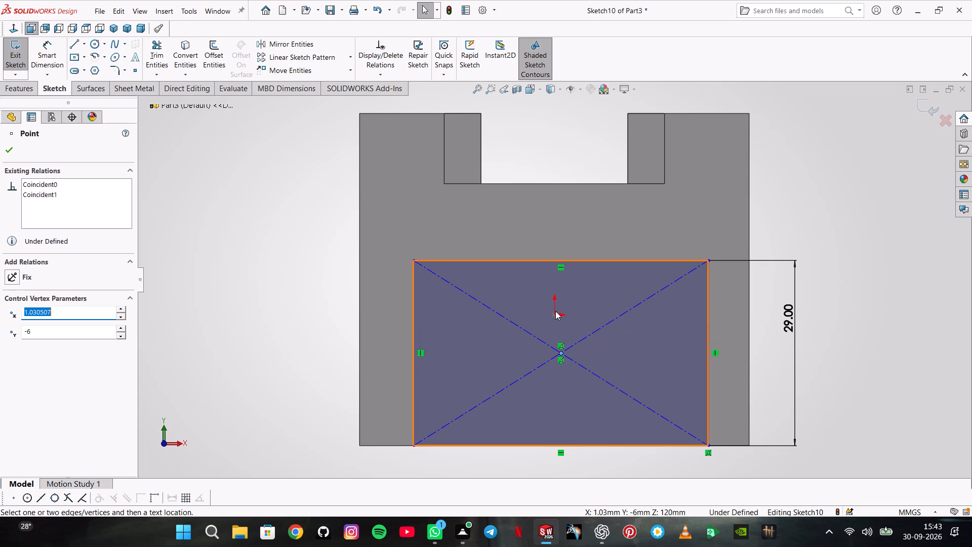
{"action": "left_click", "coordinate": [555, 312], "text": "ctrl"}
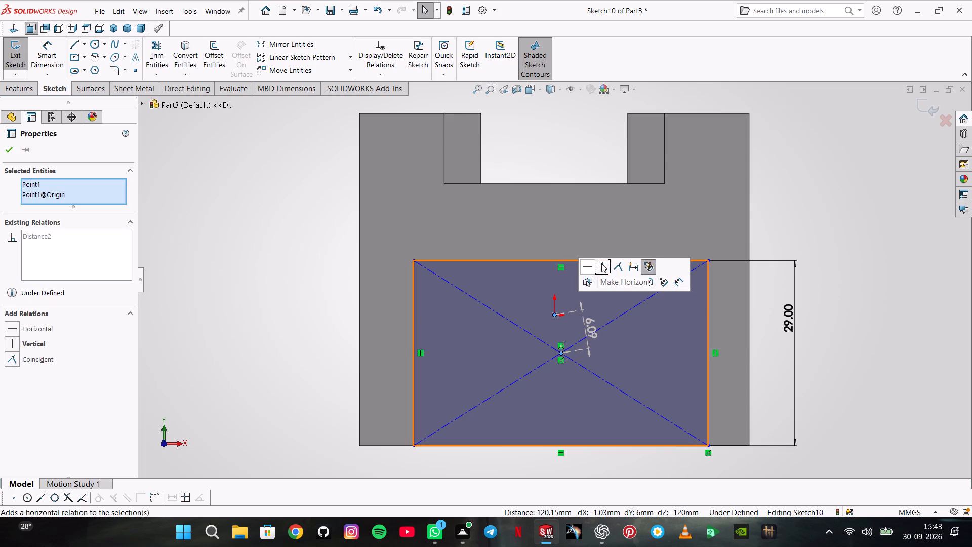
{"action": "left_click", "coordinate": [604, 262]}
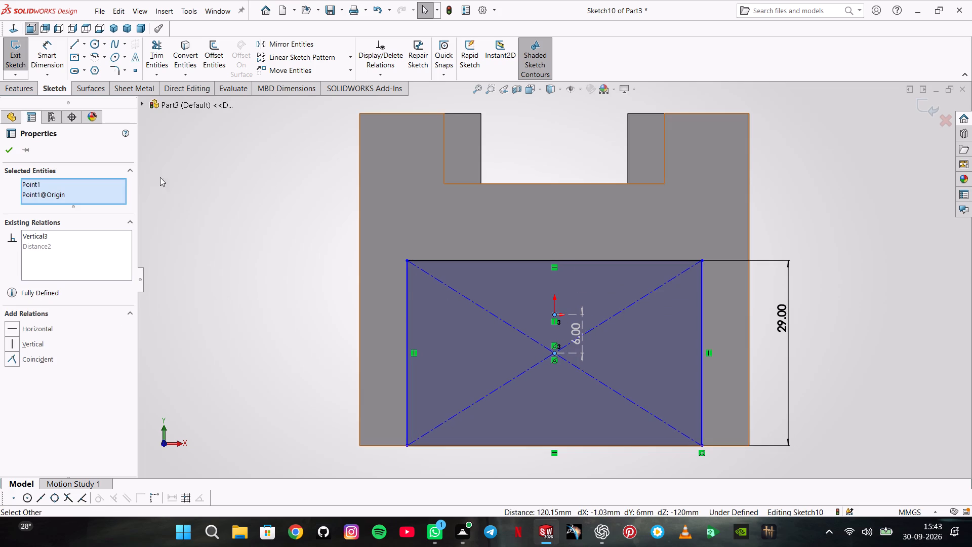
Dimension the rectangle's width as 41 mm along its bottom edge.
{"action": "left_click", "coordinate": [39, 57]}
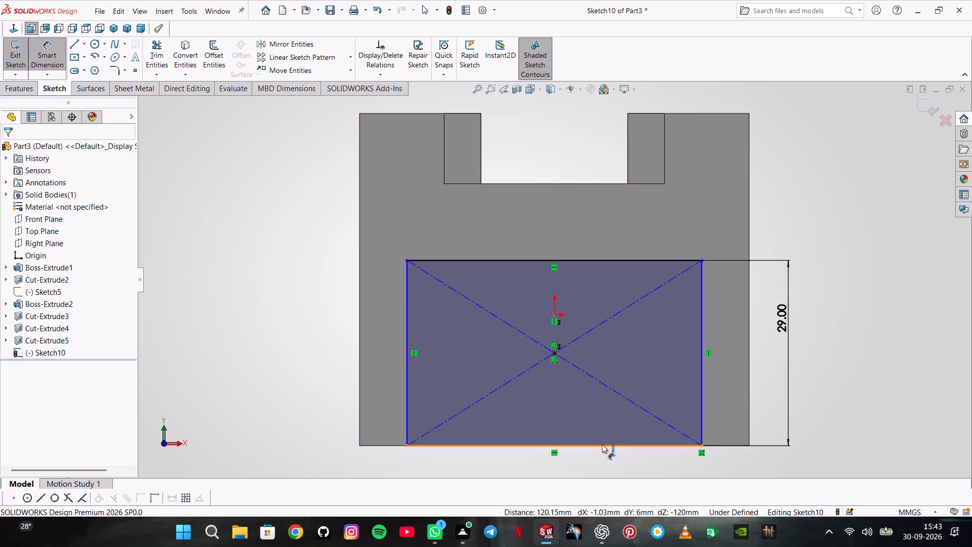
{"action": "left_click", "coordinate": [594, 445]}
{"action": "scroll", "coordinate": [594, 464], "scroll_direction": "up", "scroll_amount": 2}
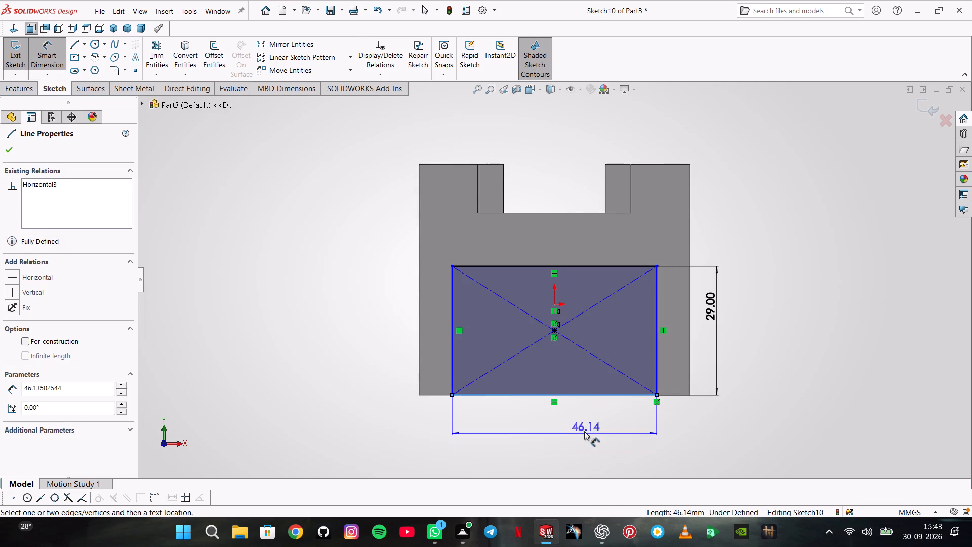
{"action": "left_click", "coordinate": [584, 431]}
{"action": "type", "text": "41"}
{"action": "key", "text": "Return"}
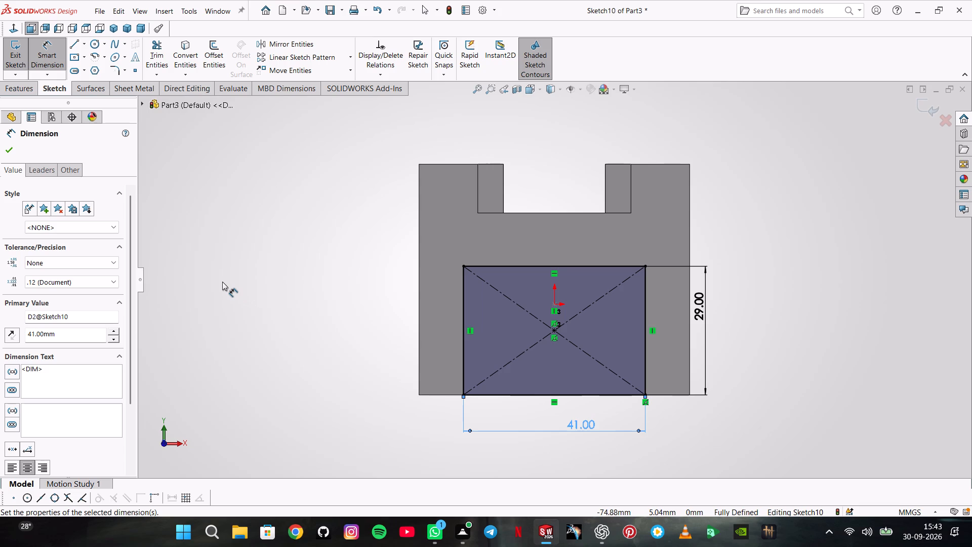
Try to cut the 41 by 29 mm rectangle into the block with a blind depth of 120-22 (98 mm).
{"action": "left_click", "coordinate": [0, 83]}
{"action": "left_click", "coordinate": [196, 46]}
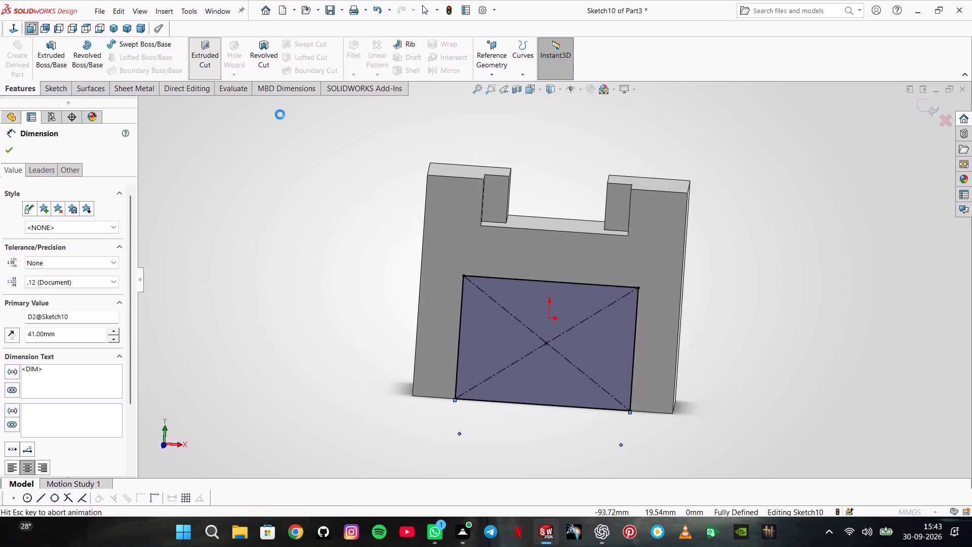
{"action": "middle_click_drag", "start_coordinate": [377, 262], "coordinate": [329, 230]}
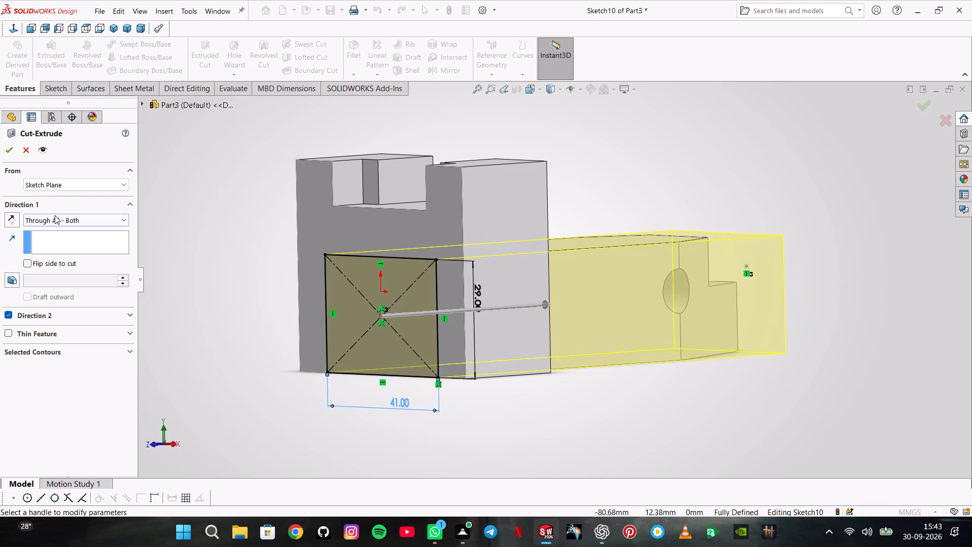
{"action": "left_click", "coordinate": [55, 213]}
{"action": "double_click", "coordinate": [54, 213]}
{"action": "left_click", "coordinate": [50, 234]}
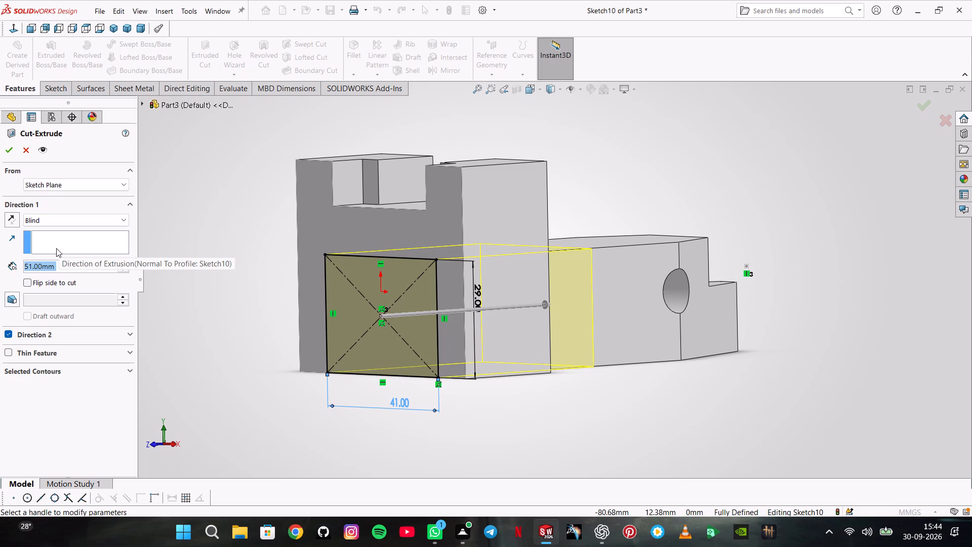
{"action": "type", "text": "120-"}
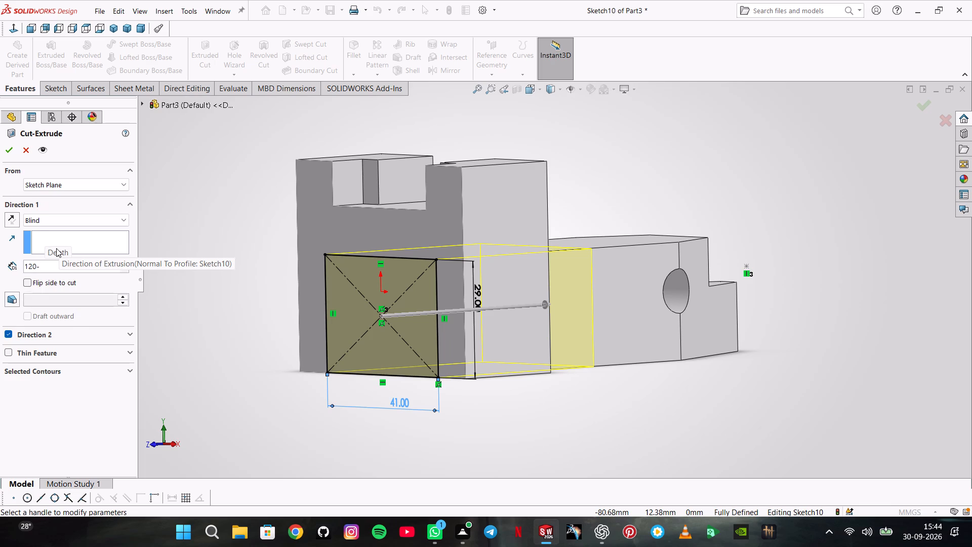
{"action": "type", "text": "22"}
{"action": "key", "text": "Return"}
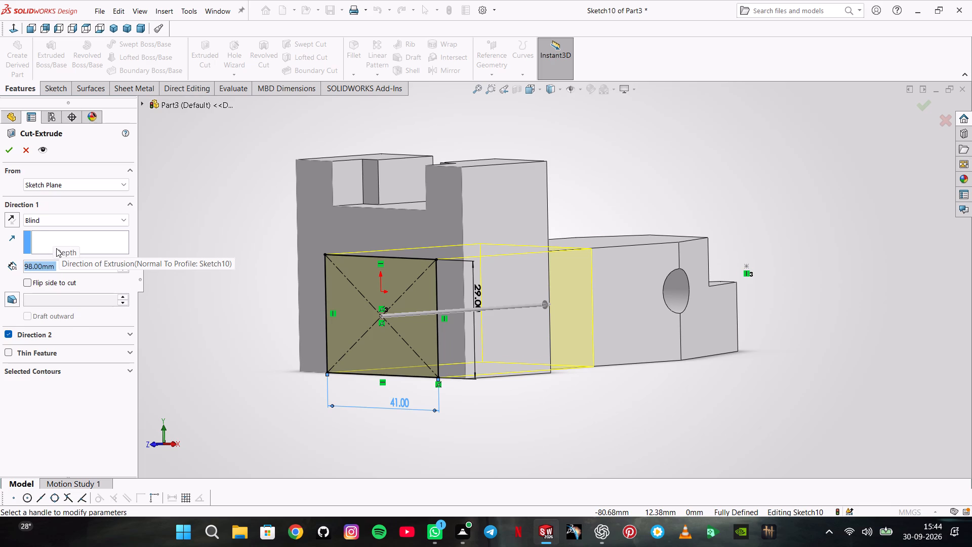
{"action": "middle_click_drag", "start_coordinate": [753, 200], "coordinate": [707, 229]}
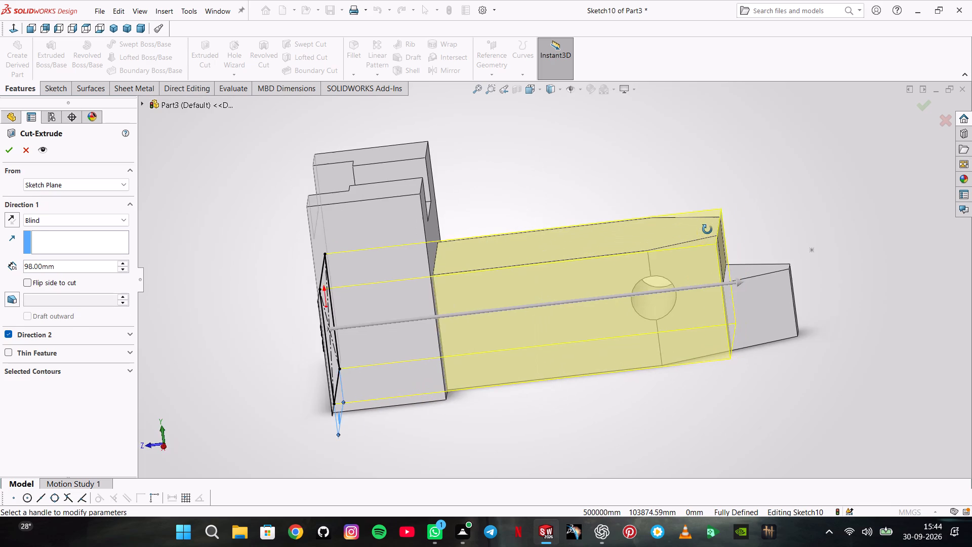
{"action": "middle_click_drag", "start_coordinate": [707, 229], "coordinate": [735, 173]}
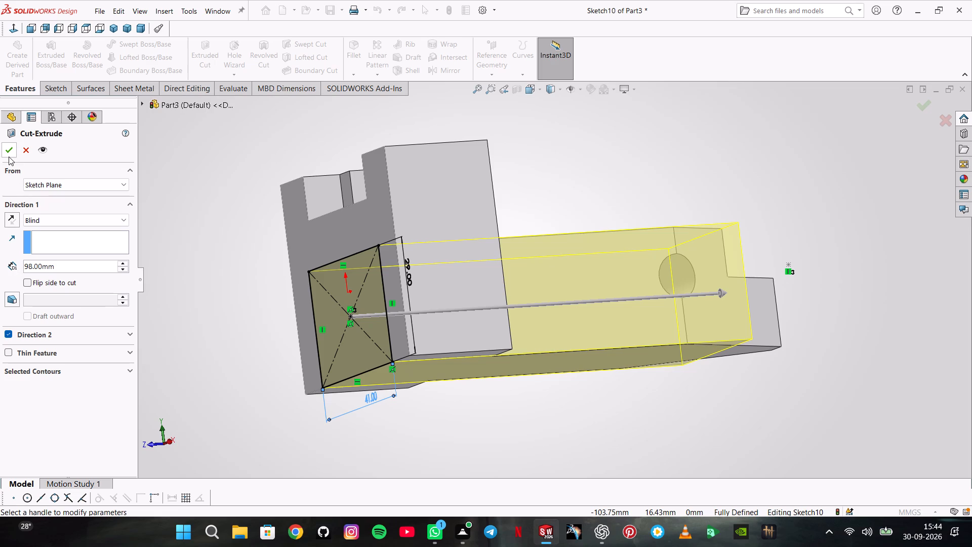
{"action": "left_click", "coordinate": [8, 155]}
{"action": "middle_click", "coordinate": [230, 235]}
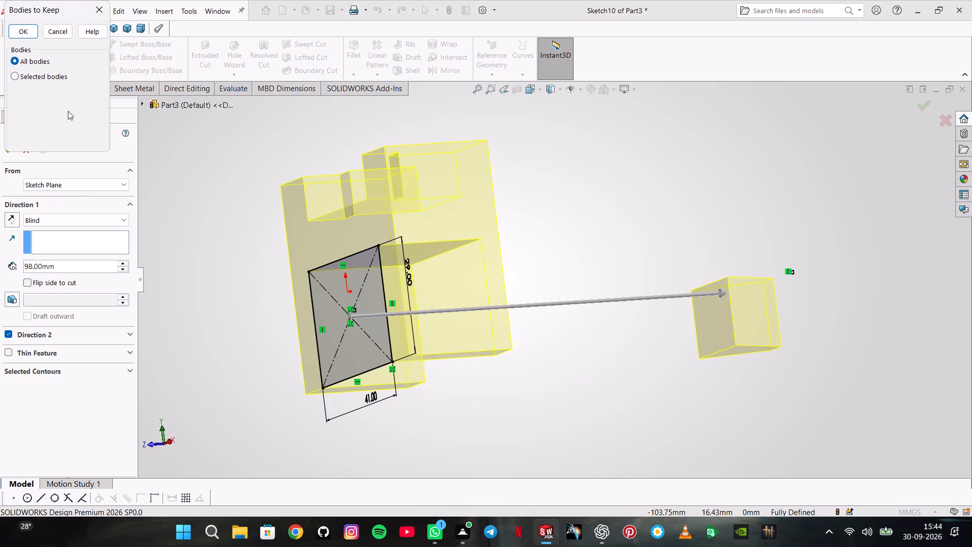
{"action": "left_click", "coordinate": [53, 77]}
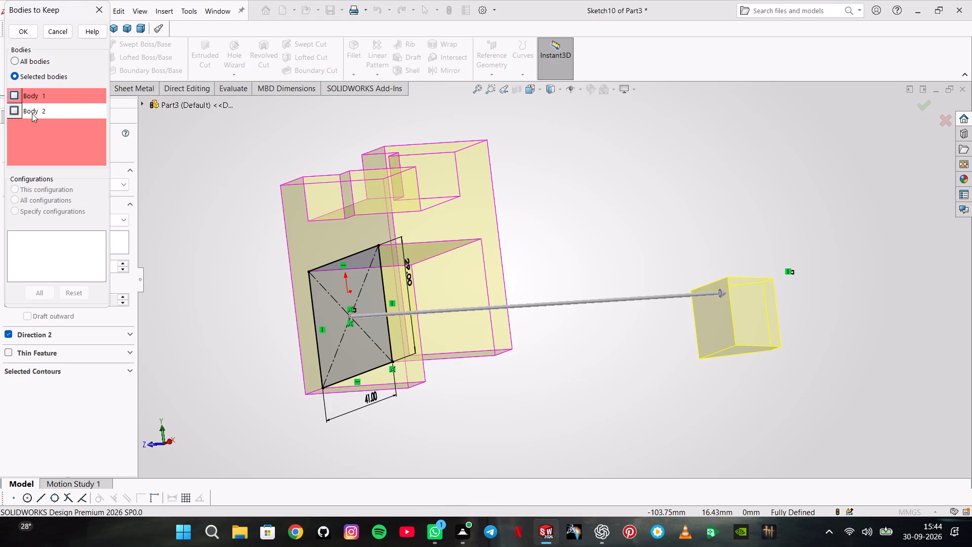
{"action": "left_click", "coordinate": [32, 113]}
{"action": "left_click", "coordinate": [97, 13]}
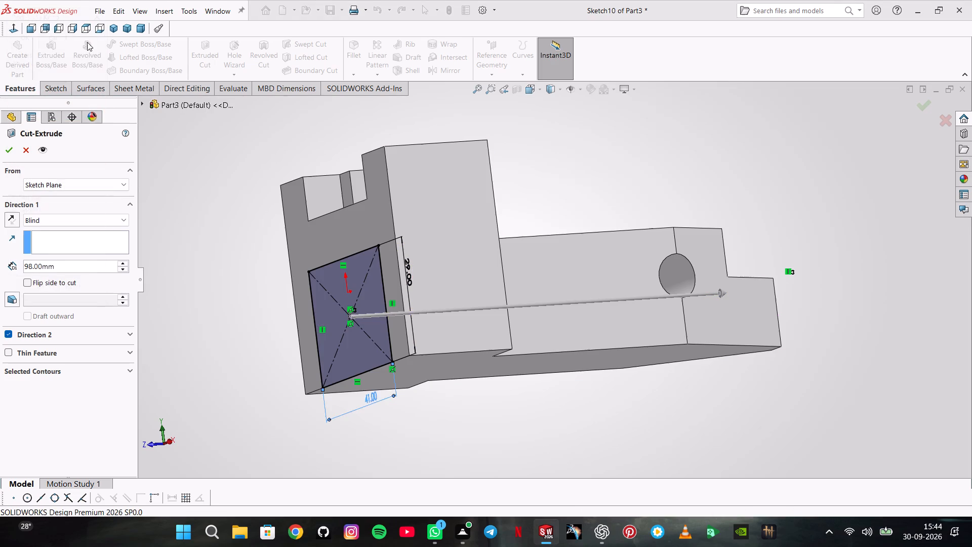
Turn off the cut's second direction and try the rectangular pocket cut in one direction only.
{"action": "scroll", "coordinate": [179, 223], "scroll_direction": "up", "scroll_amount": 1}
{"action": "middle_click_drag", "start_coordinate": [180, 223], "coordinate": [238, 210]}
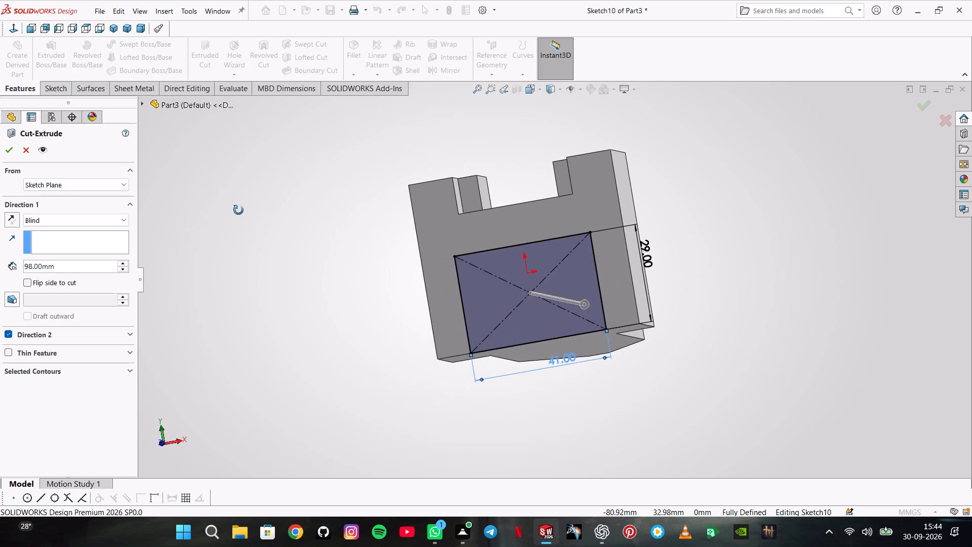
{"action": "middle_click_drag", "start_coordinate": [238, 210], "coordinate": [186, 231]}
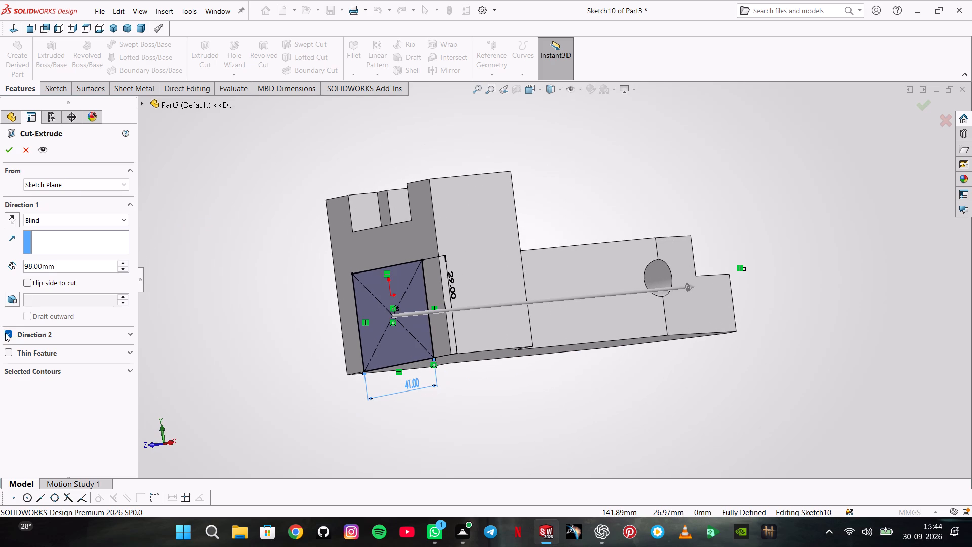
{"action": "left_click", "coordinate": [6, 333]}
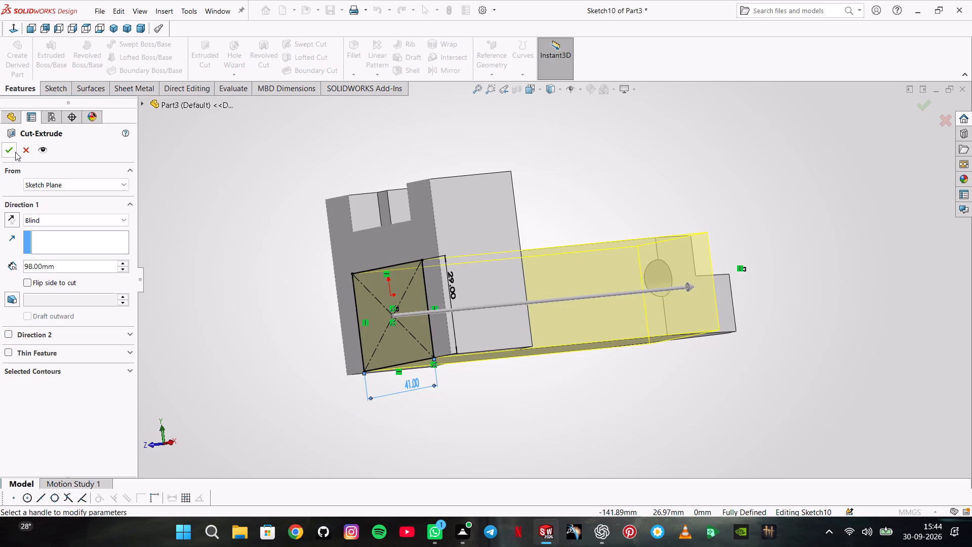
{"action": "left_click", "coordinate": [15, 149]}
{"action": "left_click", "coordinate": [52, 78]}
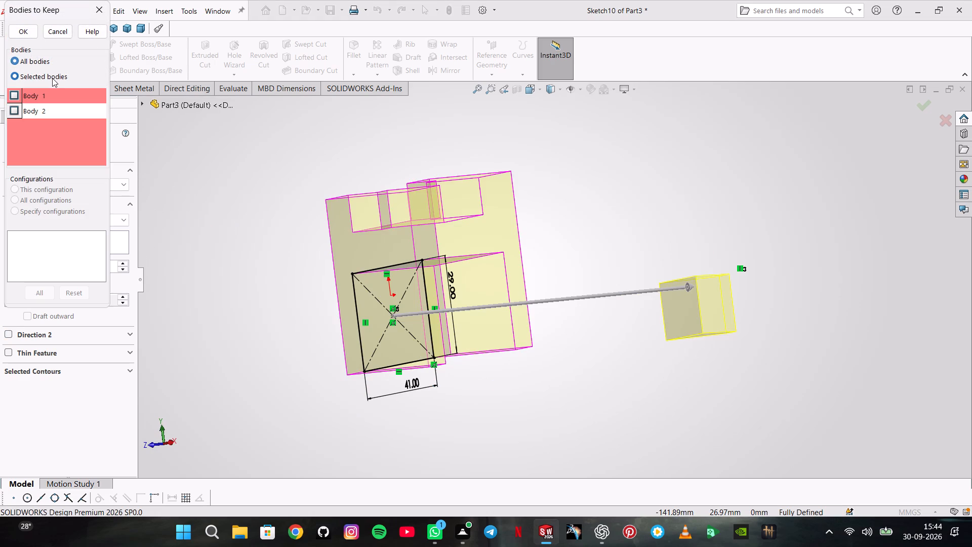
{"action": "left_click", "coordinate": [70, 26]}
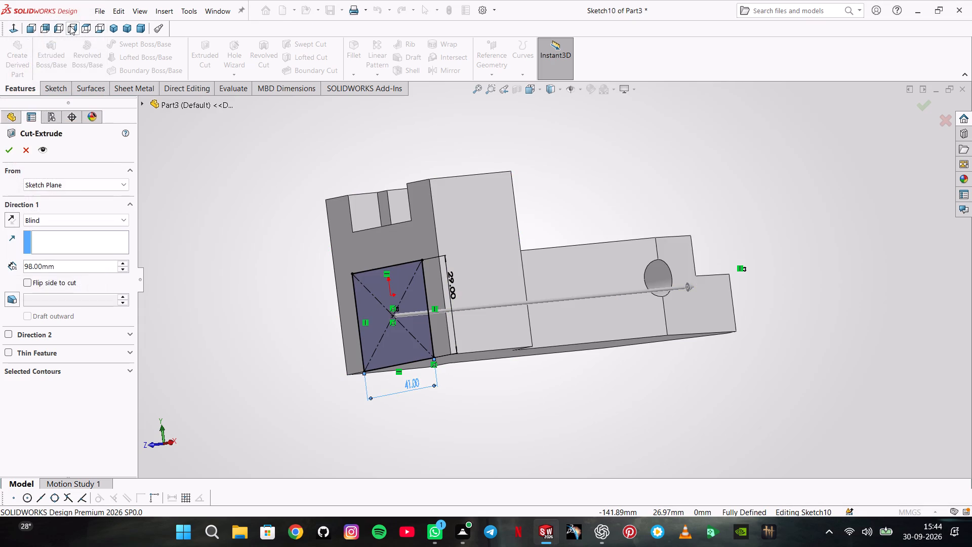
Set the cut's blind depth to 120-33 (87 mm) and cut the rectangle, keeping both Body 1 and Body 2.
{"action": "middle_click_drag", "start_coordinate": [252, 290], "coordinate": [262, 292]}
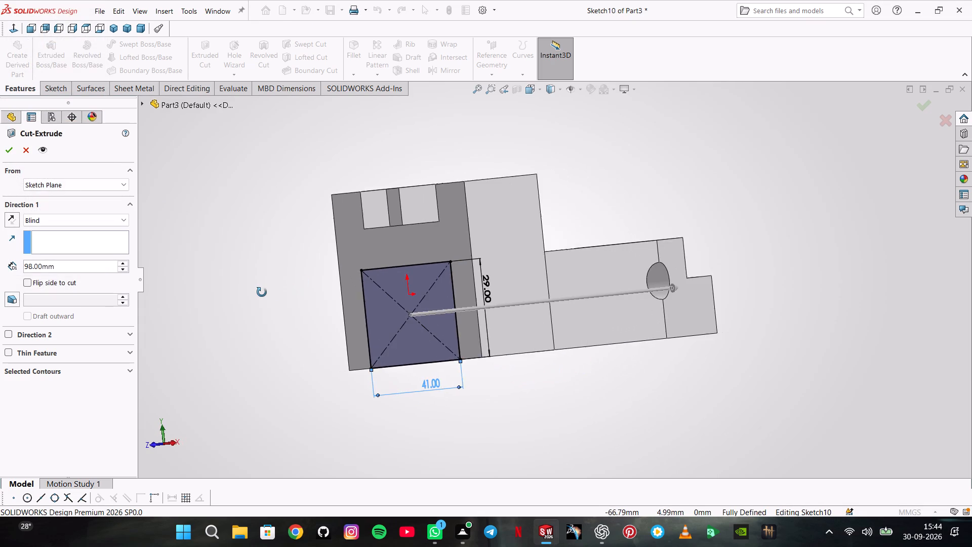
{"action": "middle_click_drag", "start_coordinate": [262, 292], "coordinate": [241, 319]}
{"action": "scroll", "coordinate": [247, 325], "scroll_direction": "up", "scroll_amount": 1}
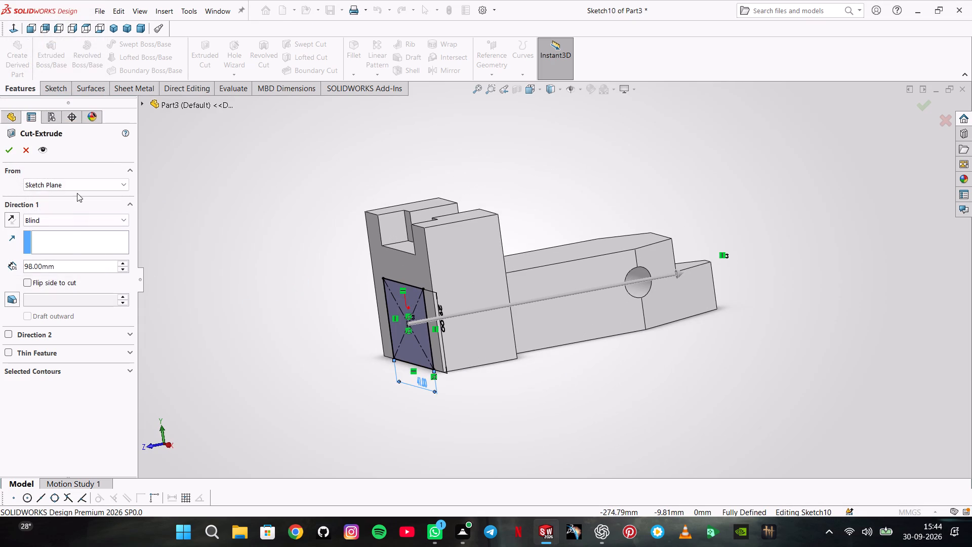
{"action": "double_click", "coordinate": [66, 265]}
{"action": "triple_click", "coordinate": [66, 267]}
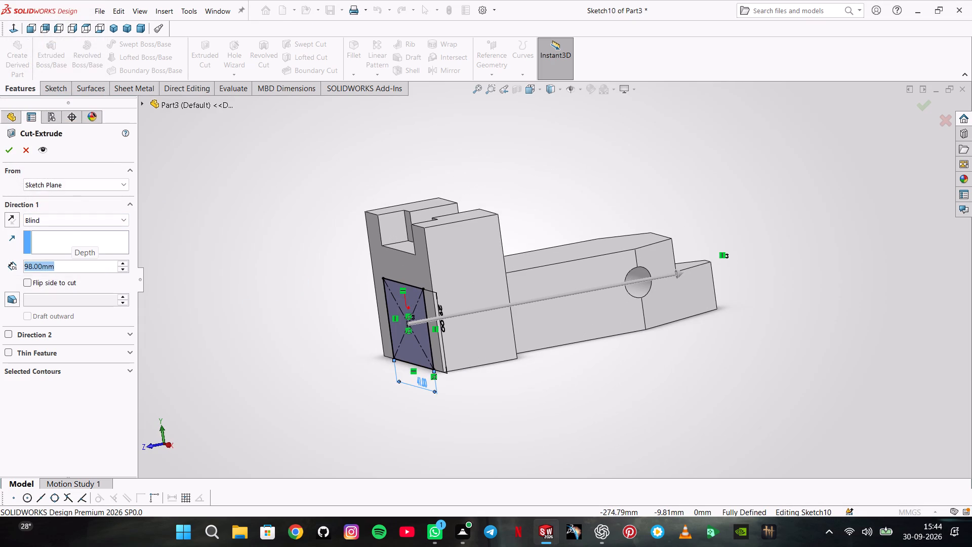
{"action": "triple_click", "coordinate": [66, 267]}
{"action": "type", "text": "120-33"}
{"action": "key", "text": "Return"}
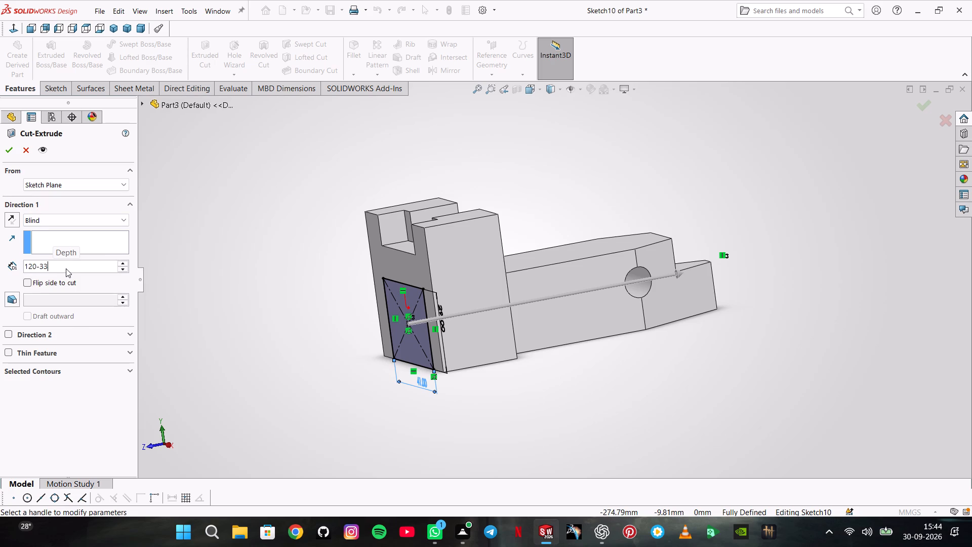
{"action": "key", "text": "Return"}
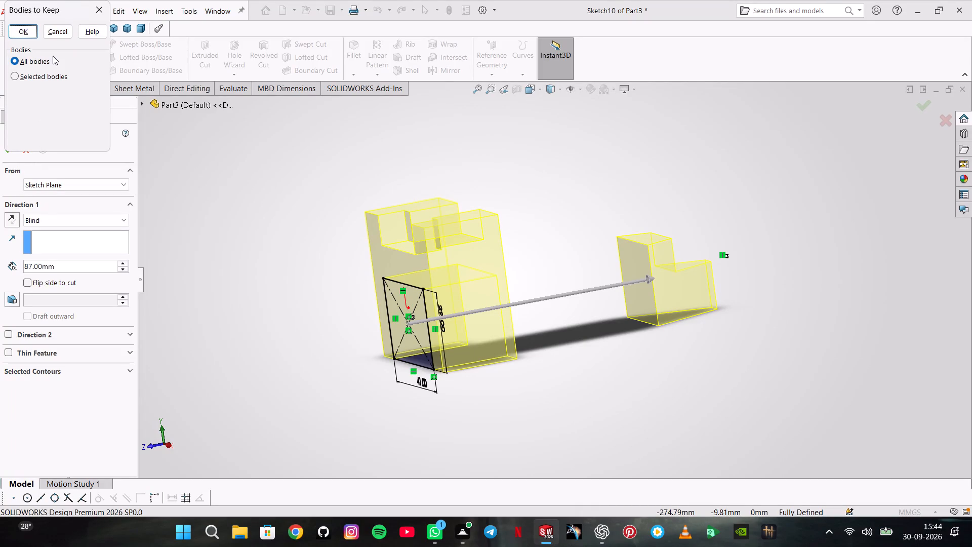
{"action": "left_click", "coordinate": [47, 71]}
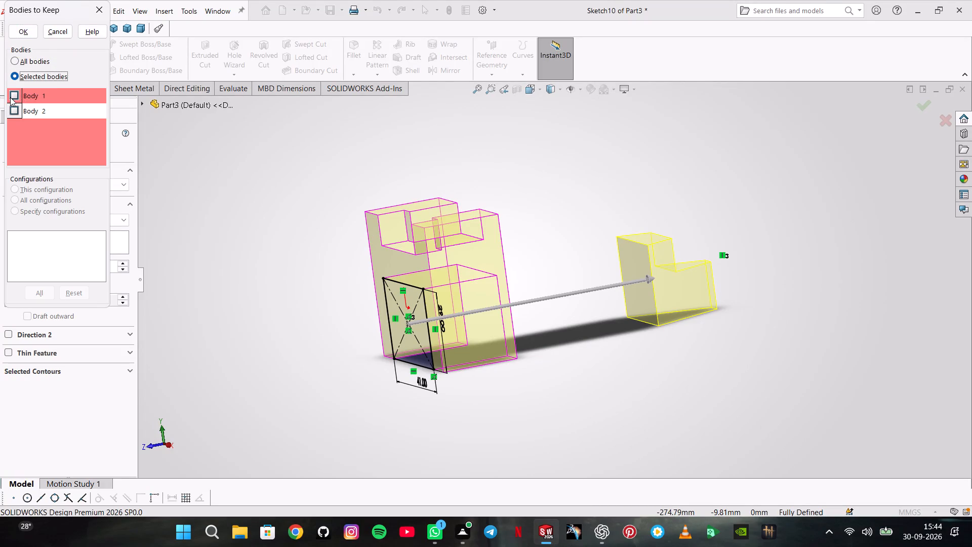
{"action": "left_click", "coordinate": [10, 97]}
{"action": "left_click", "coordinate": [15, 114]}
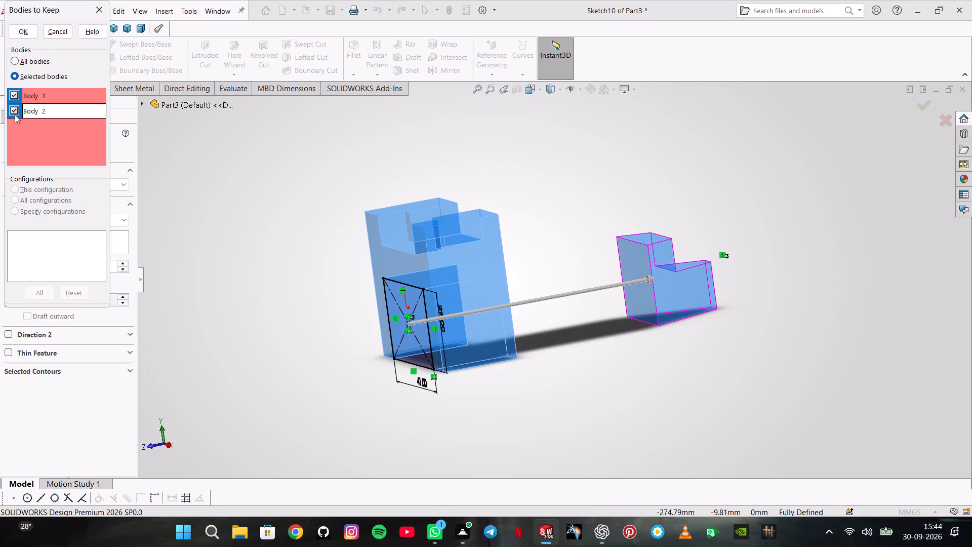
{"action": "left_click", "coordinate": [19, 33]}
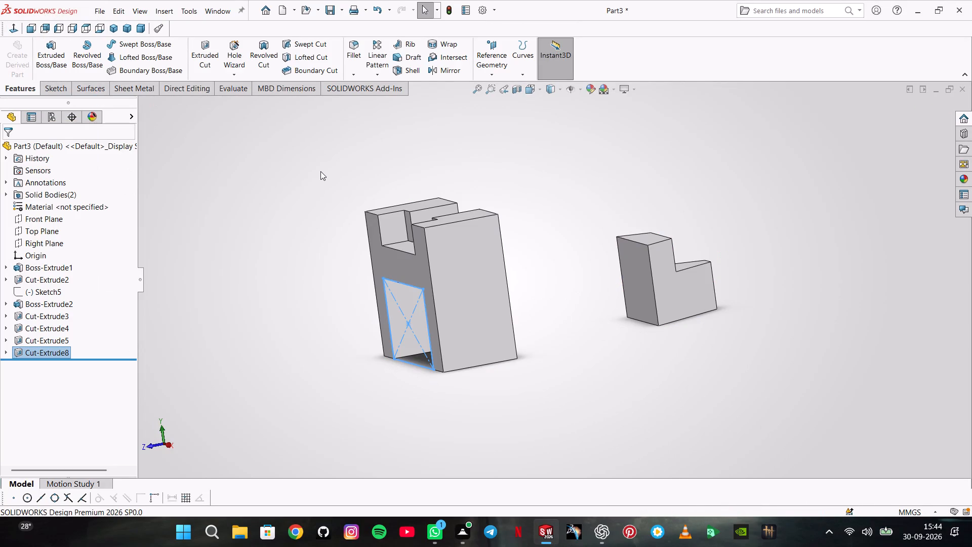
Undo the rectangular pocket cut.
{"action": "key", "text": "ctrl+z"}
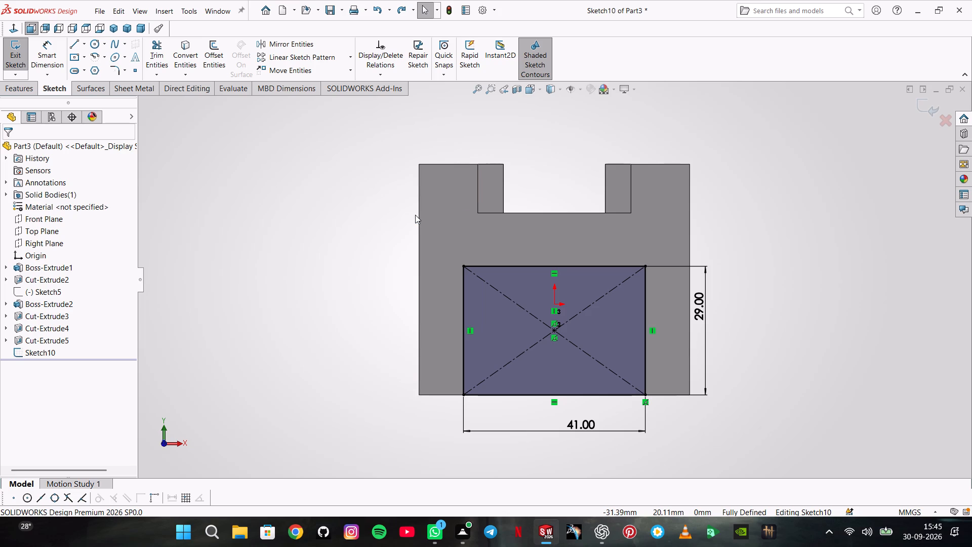
In Boss-Extrude2's profile sketch, check the distance between the T-shaped recess's facing edges at the outer end, discarding the dimension and leaving the sketch.
{"action": "middle_click_drag", "start_coordinate": [581, 164], "coordinate": [535, 266]}
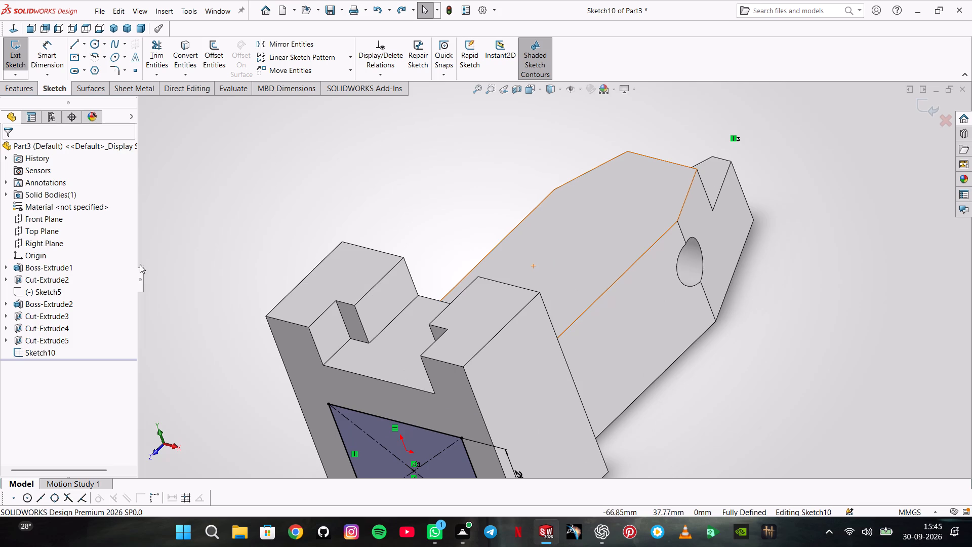
{"action": "left_click", "coordinate": [61, 299]}
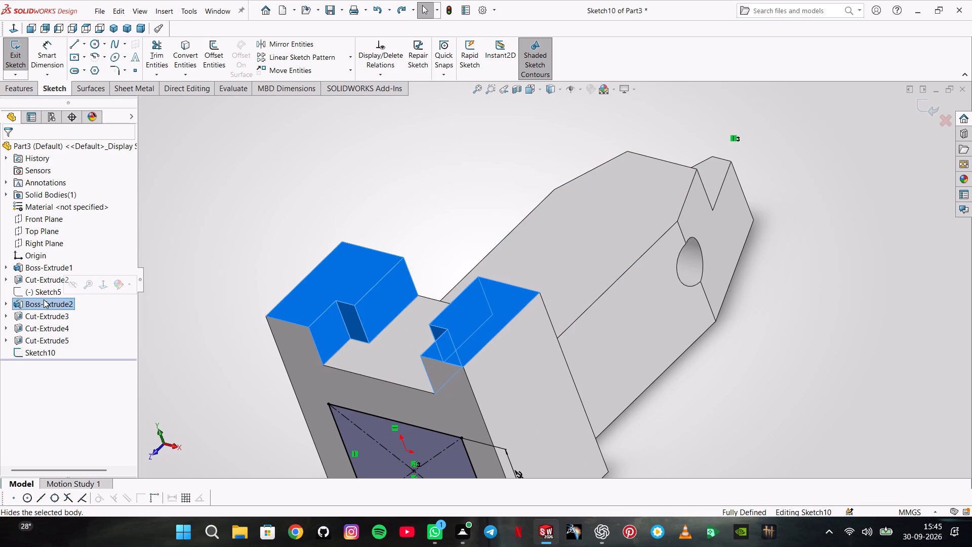
{"action": "left_click", "coordinate": [9, 303]}
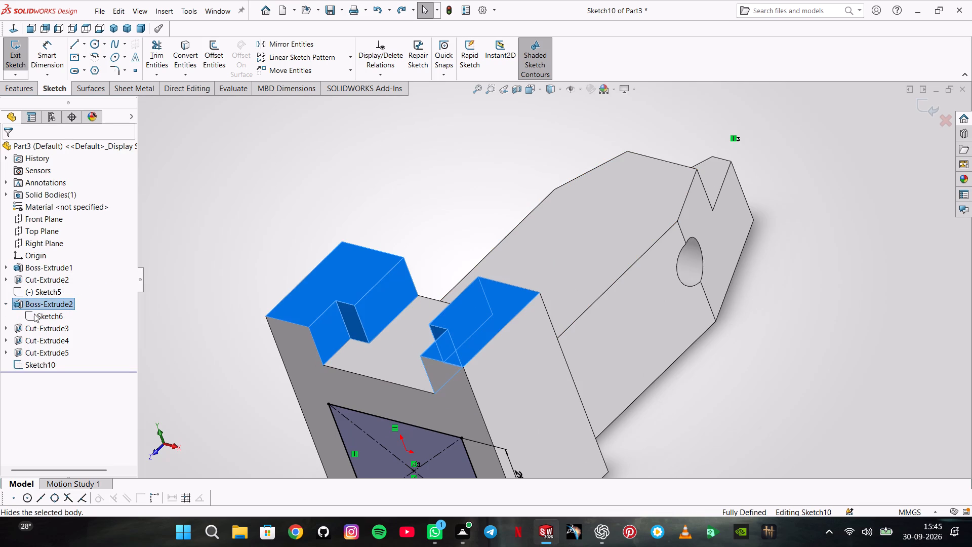
{"action": "left_click", "coordinate": [35, 315]}
{"action": "left_click", "coordinate": [15, 53]}
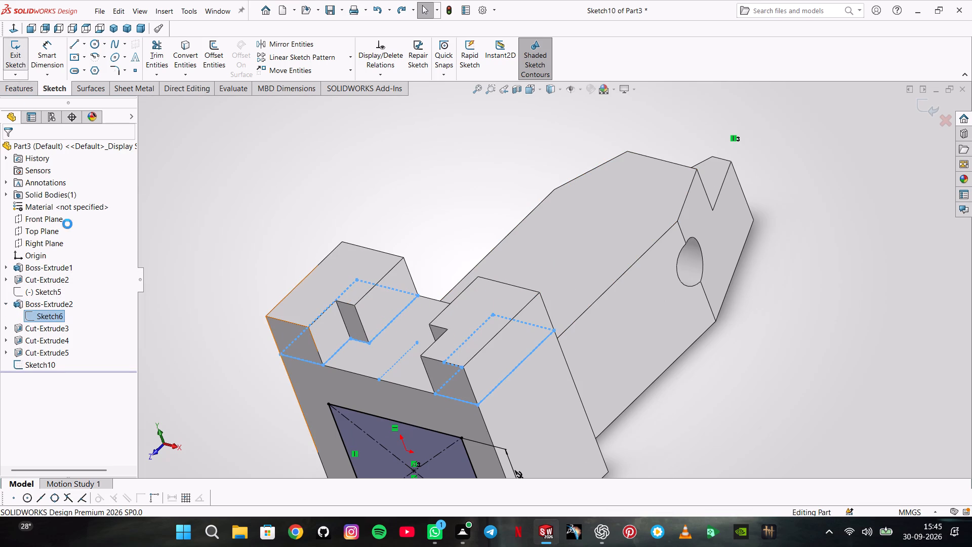
{"action": "left_click", "coordinate": [50, 311]}
{"action": "left_click", "coordinate": [63, 287]}
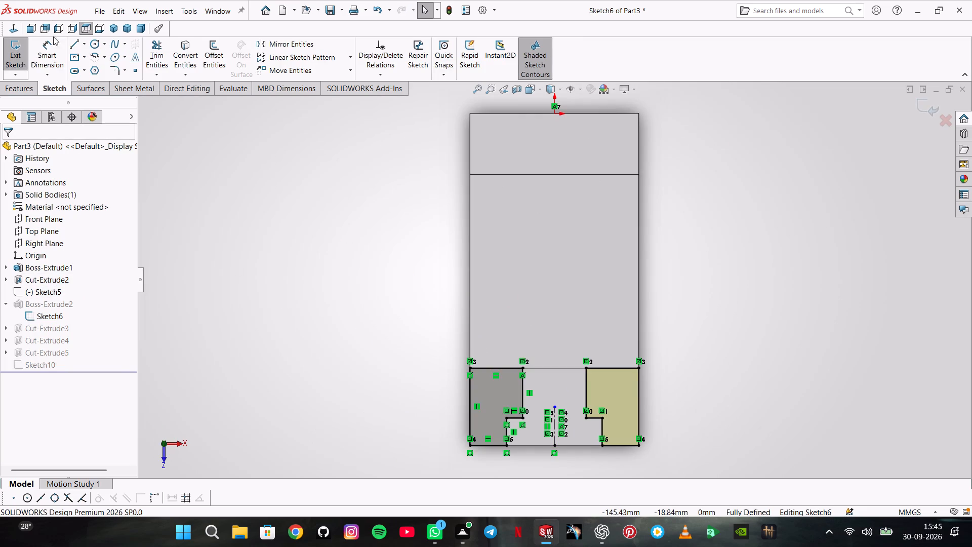
{"action": "left_click", "coordinate": [43, 48]}
{"action": "left_click", "coordinate": [507, 429]}
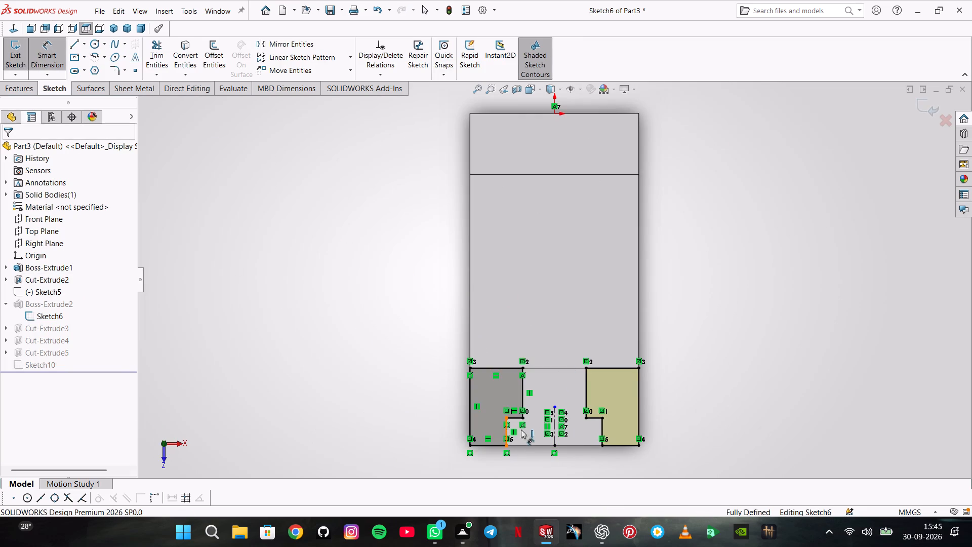
{"action": "left_click", "coordinate": [602, 432]}
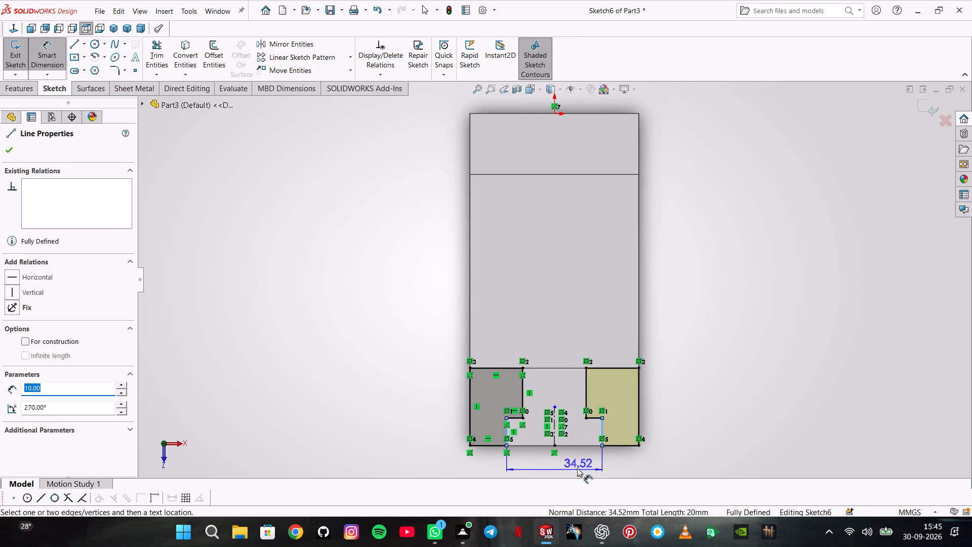
{"action": "scroll", "coordinate": [577, 468], "scroll_direction": "up", "scroll_amount": 1}
{"action": "left_click", "coordinate": [577, 467]}
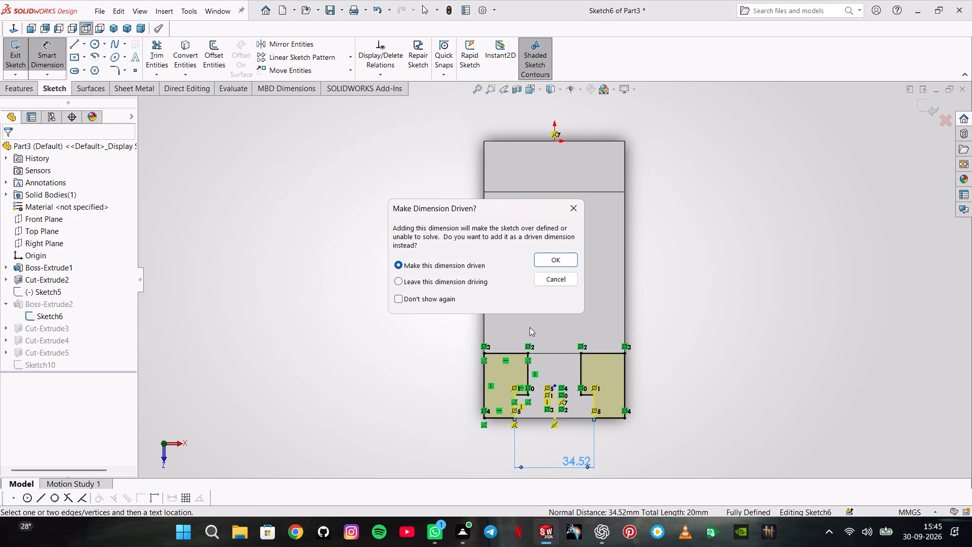
{"action": "left_click", "coordinate": [540, 281]}
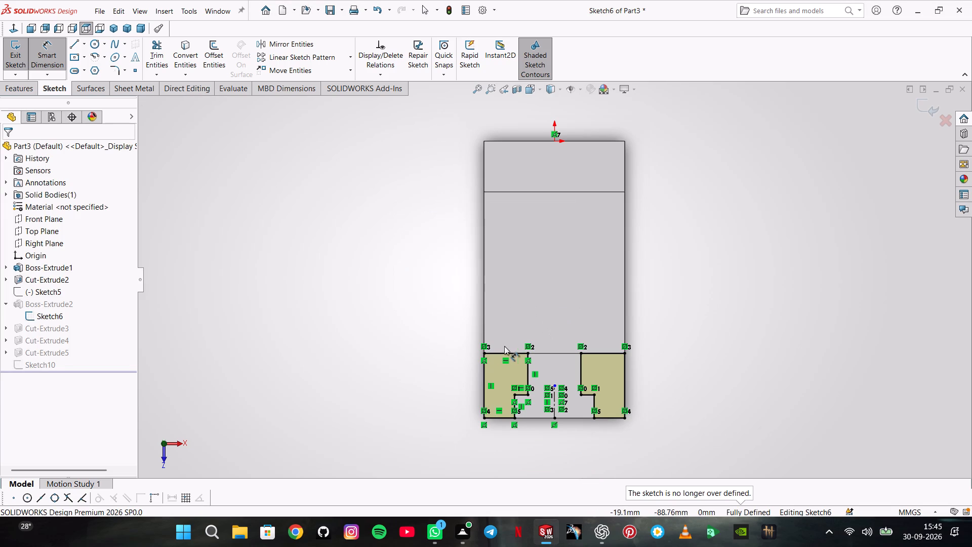
{"action": "left_click", "coordinate": [14, 54]}
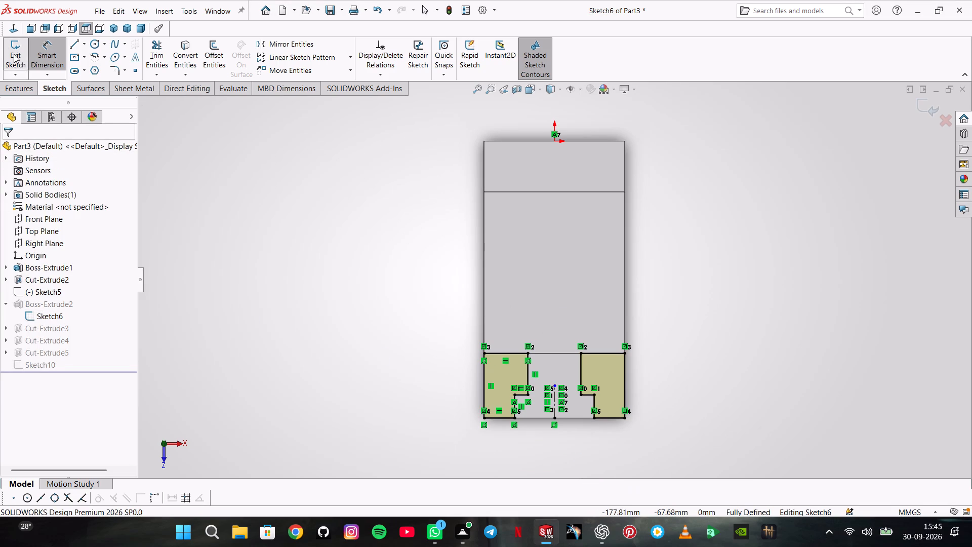
In Sketch5, dimension the T-shaped recess outline's wide outer edge to 38 mm and leave the sketch.
{"action": "left_click", "coordinate": [34, 293]}
{"action": "left_click", "coordinate": [46, 258]}
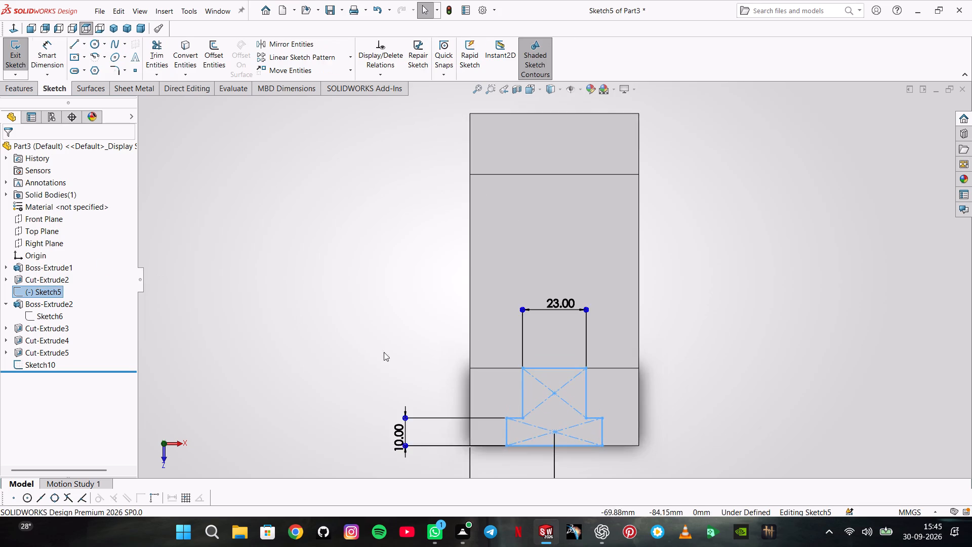
{"action": "scroll", "coordinate": [555, 411], "scroll_direction": "up", "scroll_amount": 3}
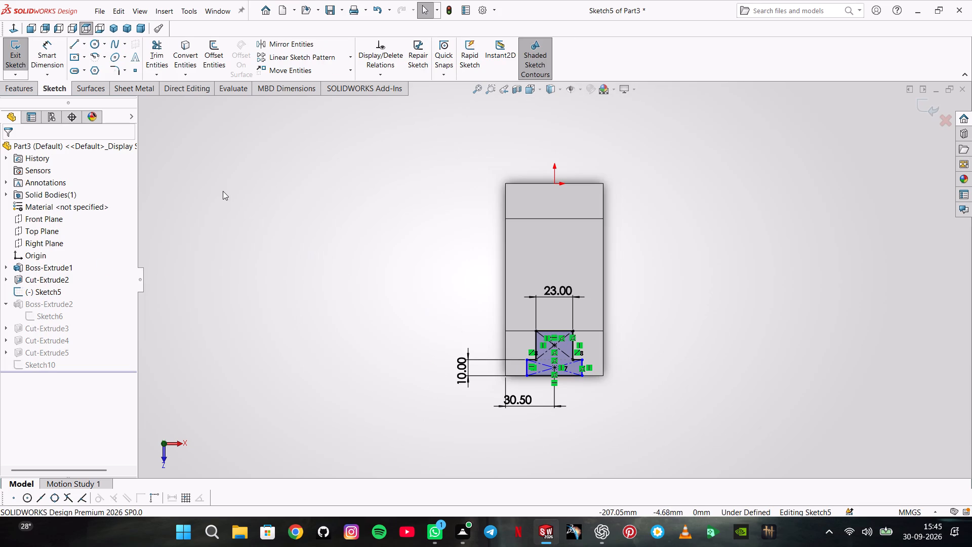
{"action": "left_click", "coordinate": [54, 66]}
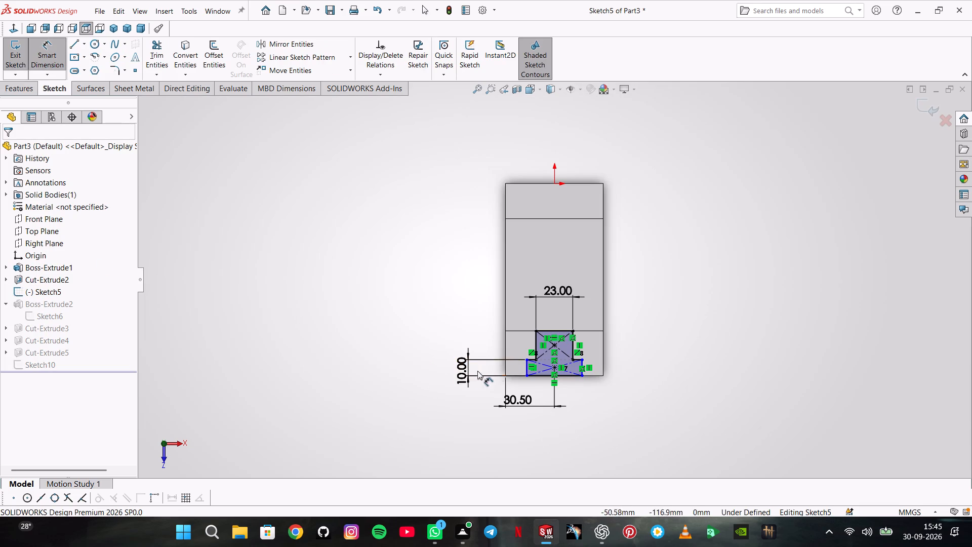
{"action": "left_click", "coordinate": [534, 377]}
{"action": "left_click", "coordinate": [546, 418]}
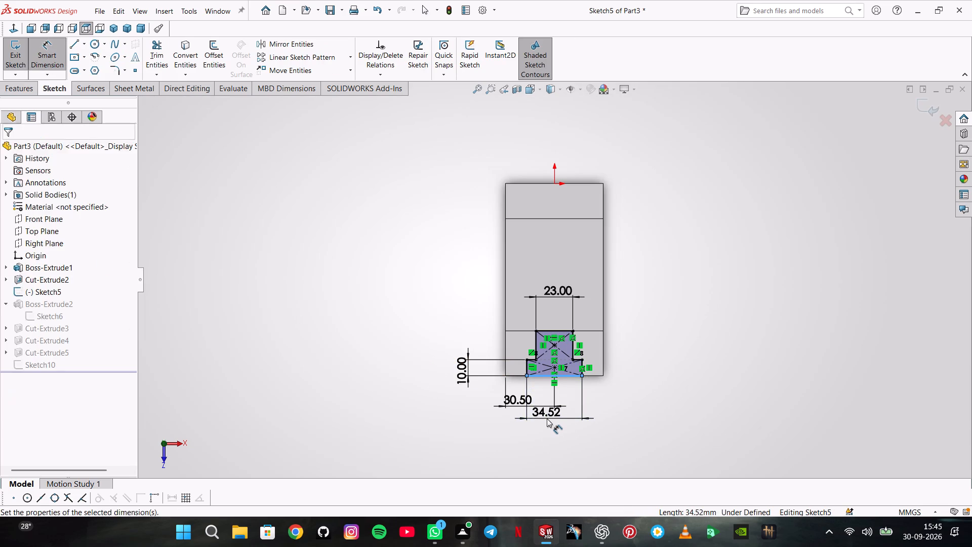
{"action": "type", "text": "38"}
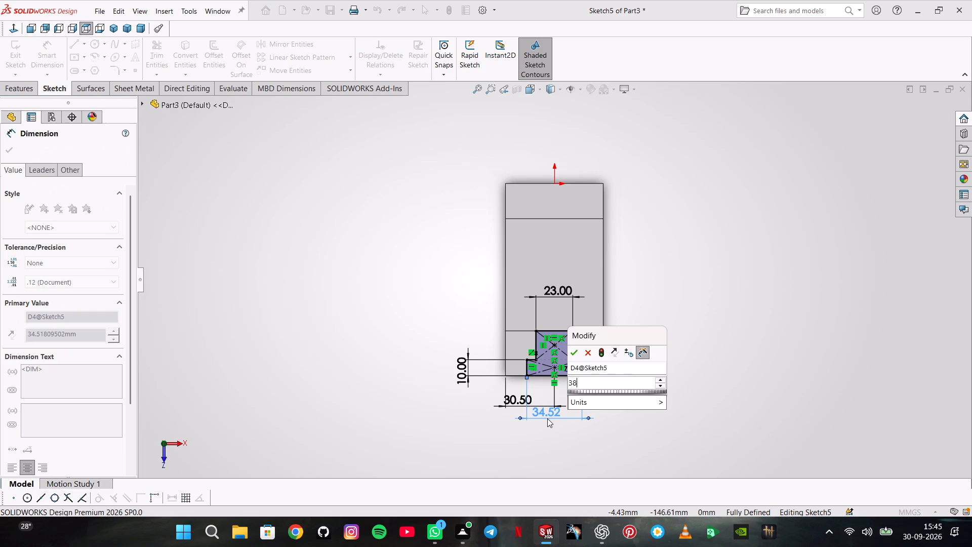
{"action": "key", "text": "Return"}
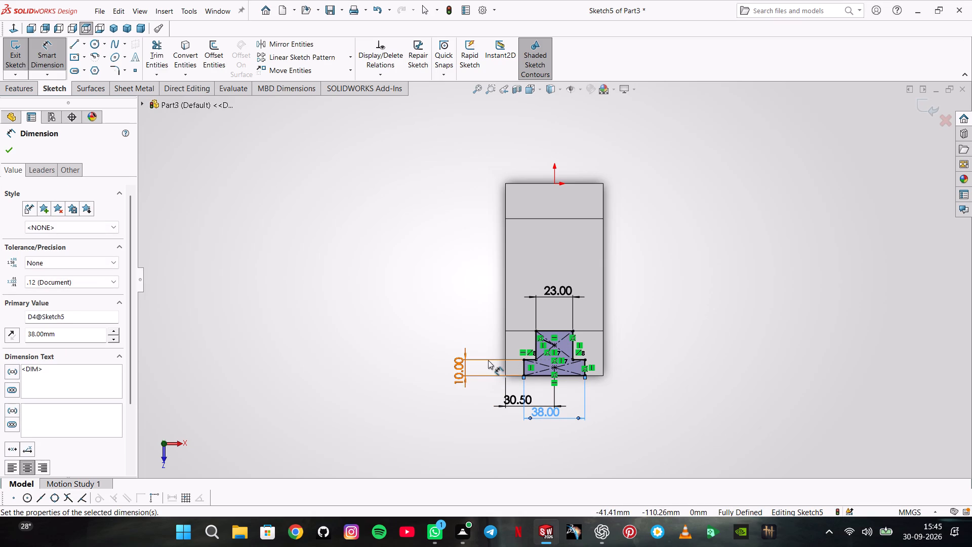
{"action": "left_click", "coordinate": [8, 145]}
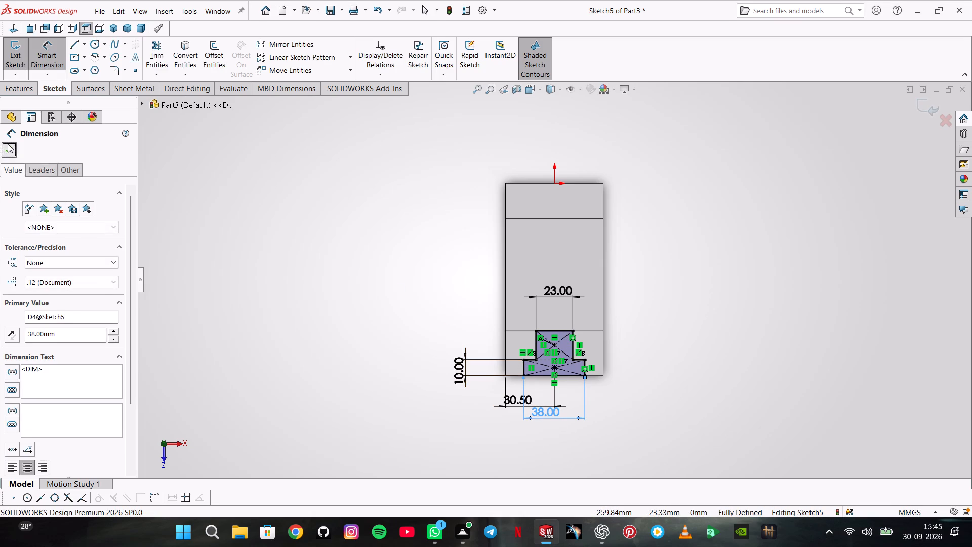
{"action": "left_click", "coordinate": [15, 47]}
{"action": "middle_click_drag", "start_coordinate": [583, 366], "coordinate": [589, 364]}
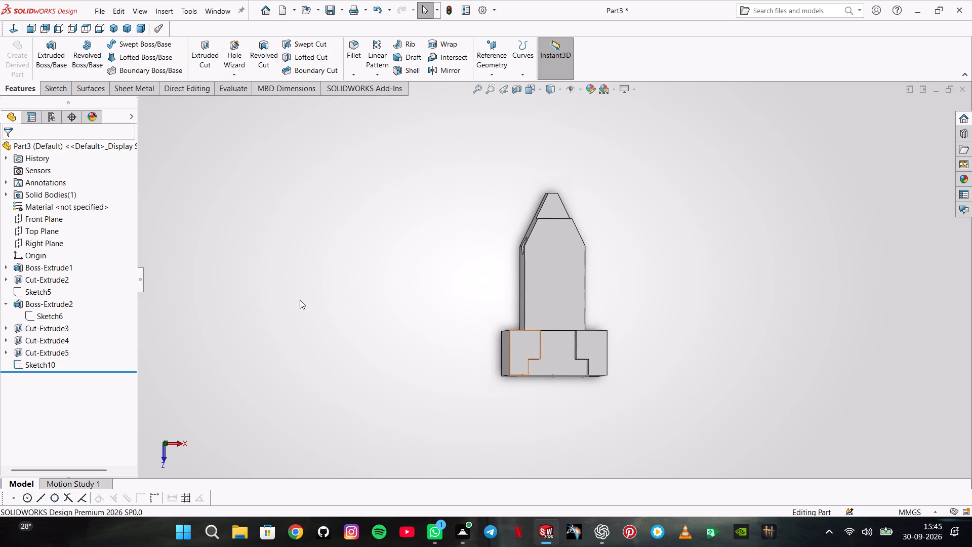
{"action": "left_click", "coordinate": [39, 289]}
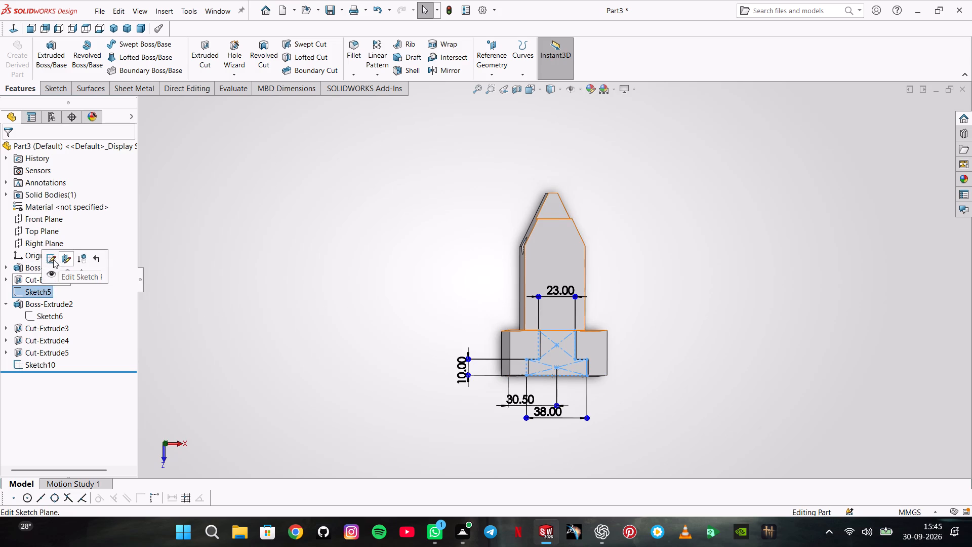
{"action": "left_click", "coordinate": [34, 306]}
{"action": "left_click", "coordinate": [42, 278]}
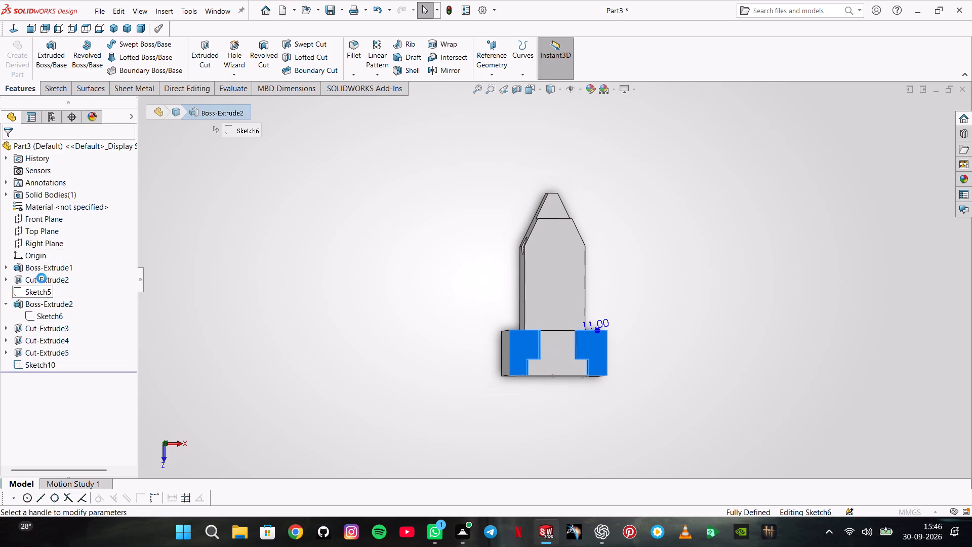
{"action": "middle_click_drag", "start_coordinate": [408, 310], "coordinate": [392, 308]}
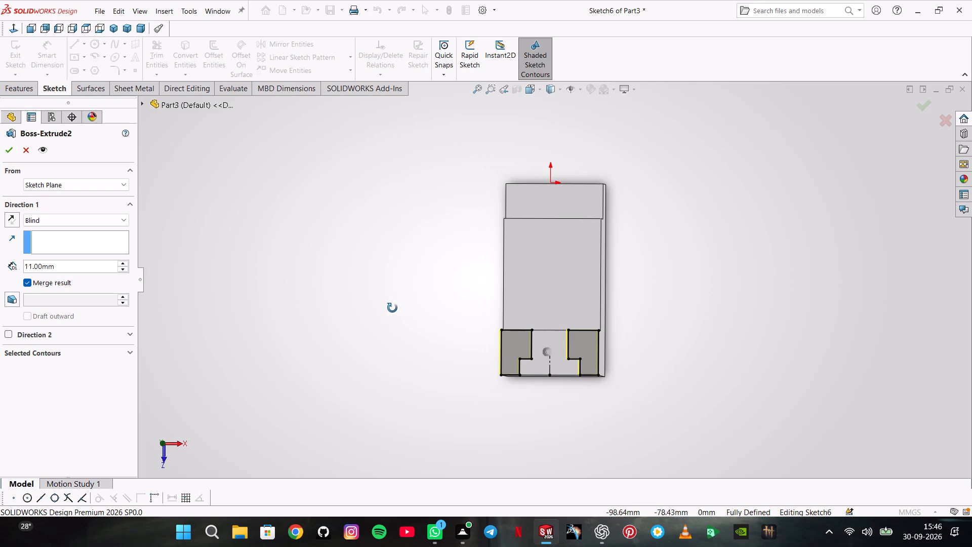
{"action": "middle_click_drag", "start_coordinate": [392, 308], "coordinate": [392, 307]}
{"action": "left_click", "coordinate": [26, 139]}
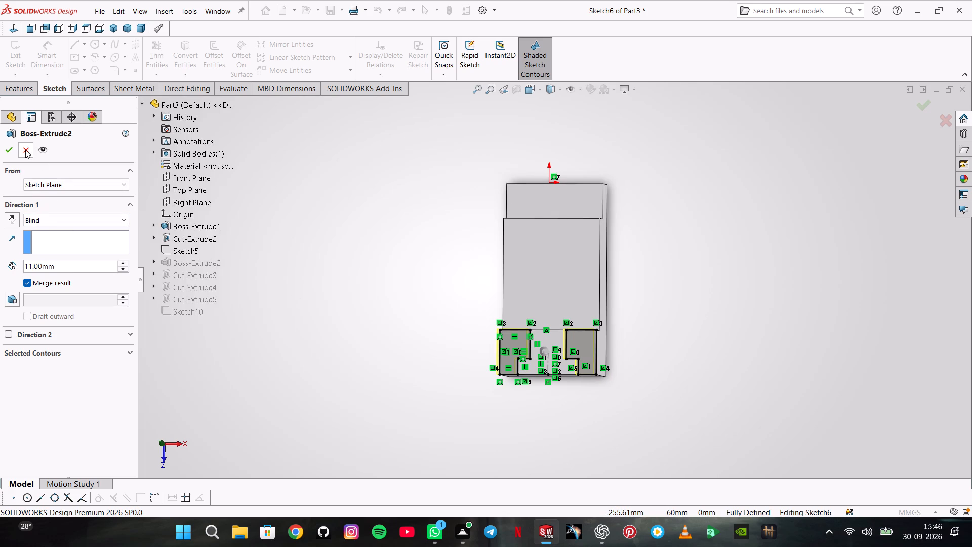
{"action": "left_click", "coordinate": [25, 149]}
Open Boss-Extrude2's Sketch6 and delete both L-shaped profiles beside the T-shaped recess, keeping the centreline.
{"action": "left_click", "coordinate": [46, 317]}
{"action": "left_click", "coordinate": [56, 290]}
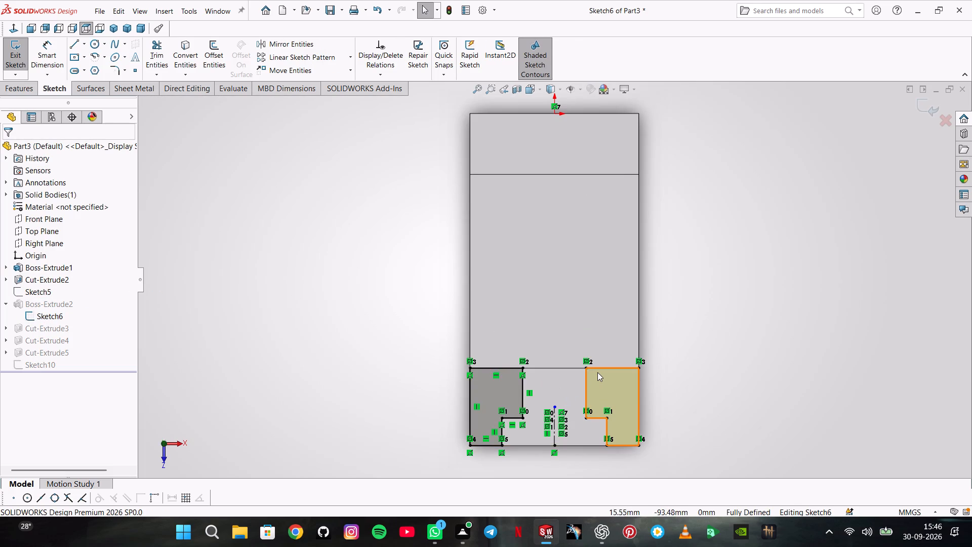
{"action": "left_click", "coordinate": [598, 373]}
{"action": "key", "text": "Delete"}
{"action": "left_click", "coordinate": [485, 399]}
{"action": "key", "text": "Delete"}
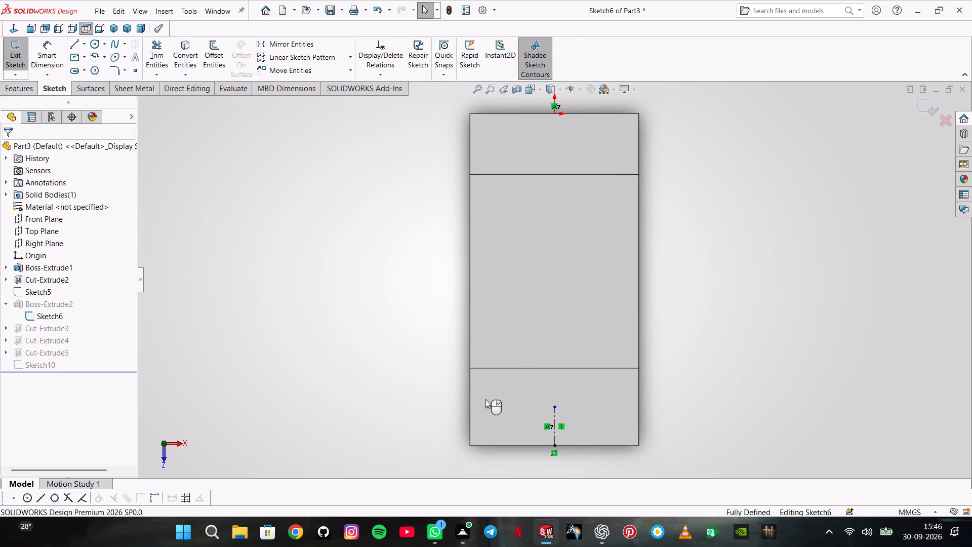
Show Sketch5 as reference and draw a closed 28 mm tall L-shaped line profile between its T outline and the block's left edge.
{"action": "right_click", "coordinate": [46, 290]}
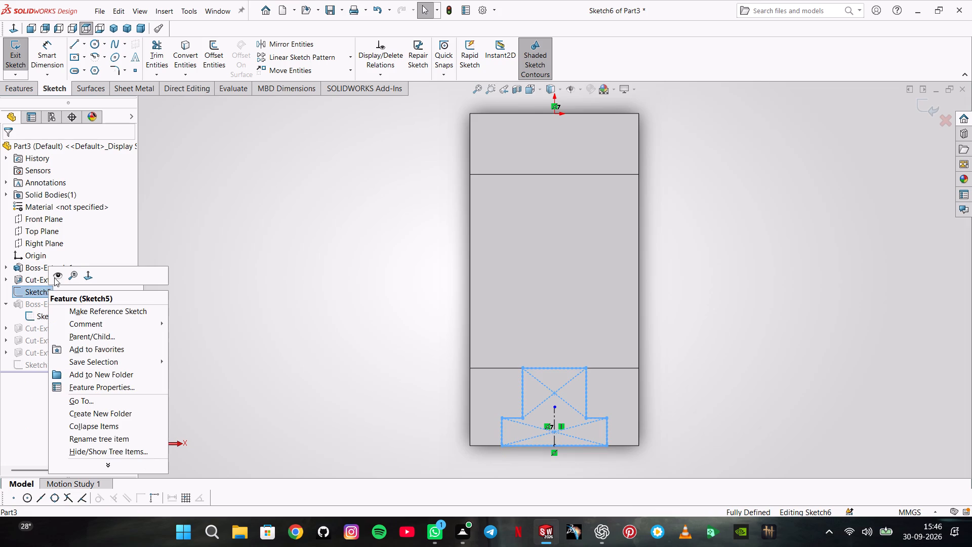
{"action": "left_click", "coordinate": [57, 273]}
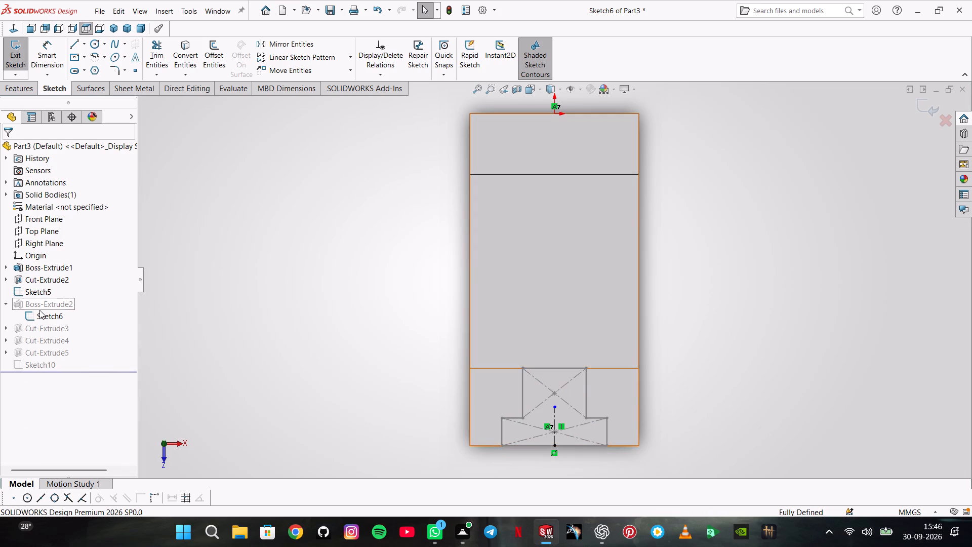
{"action": "left_click", "coordinate": [44, 317]}
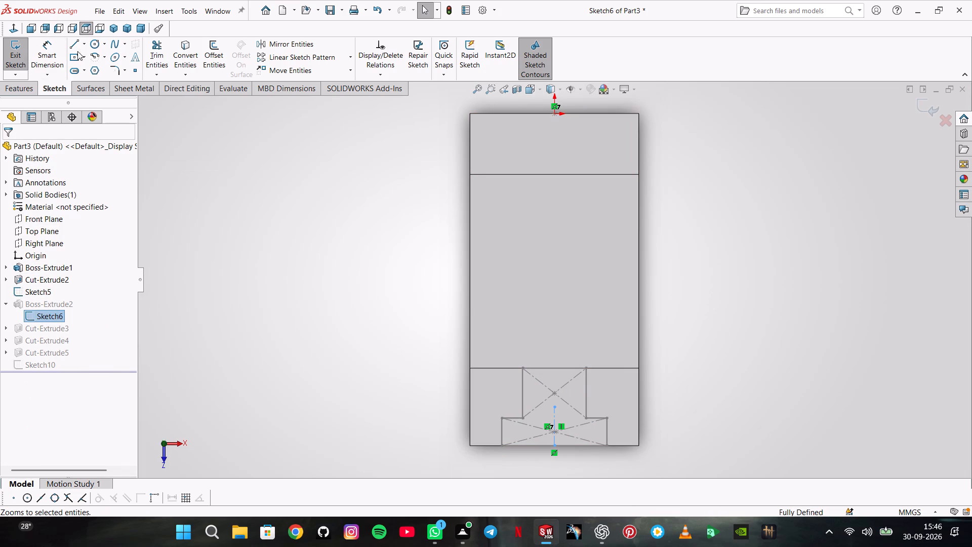
{"action": "left_click", "coordinate": [77, 47]}
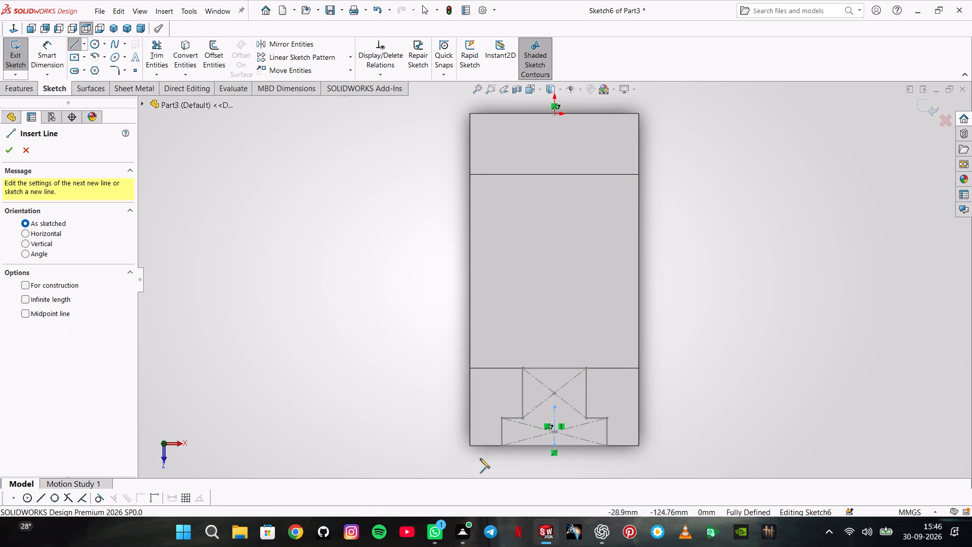
{"action": "left_click", "coordinate": [502, 447]}
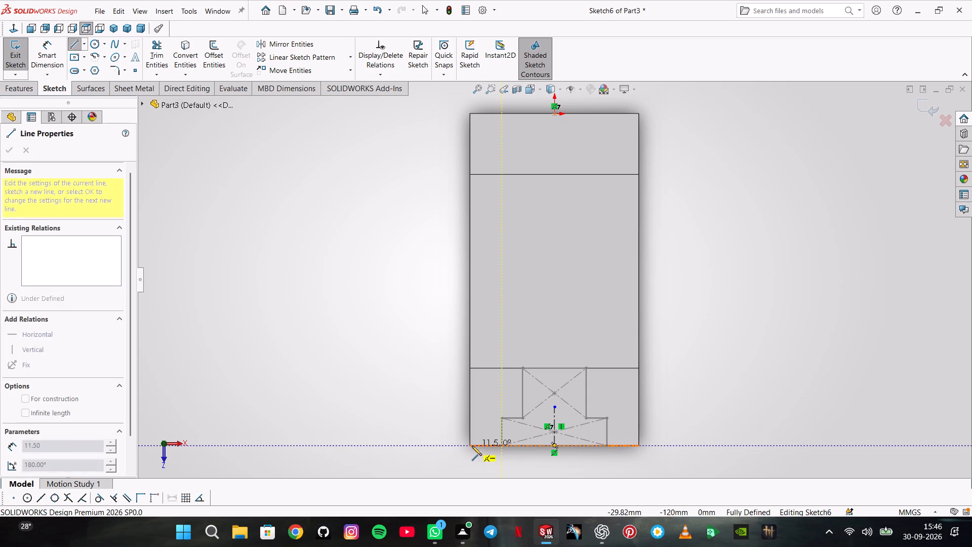
{"action": "left_click", "coordinate": [470, 446]}
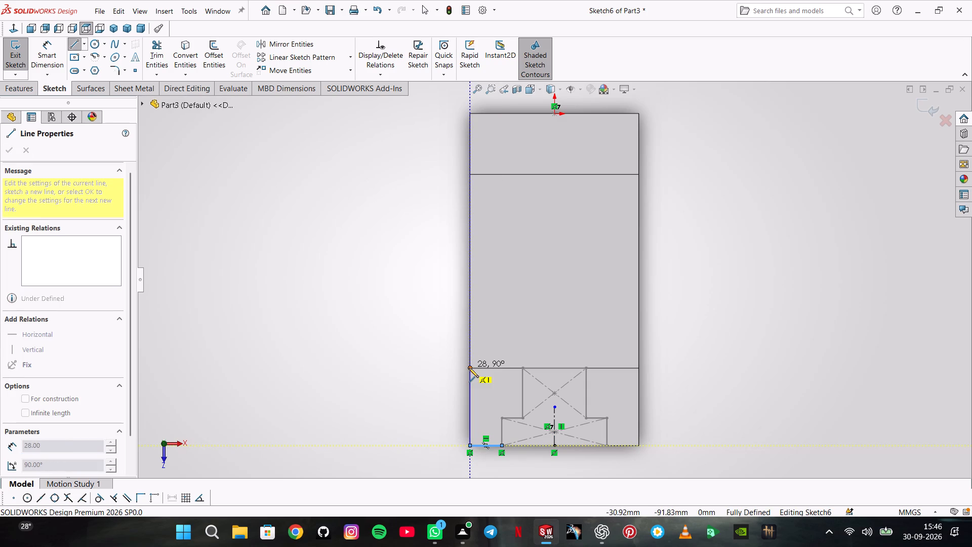
{"action": "left_click", "coordinate": [469, 368]}
{"action": "left_click", "coordinate": [522, 369]}
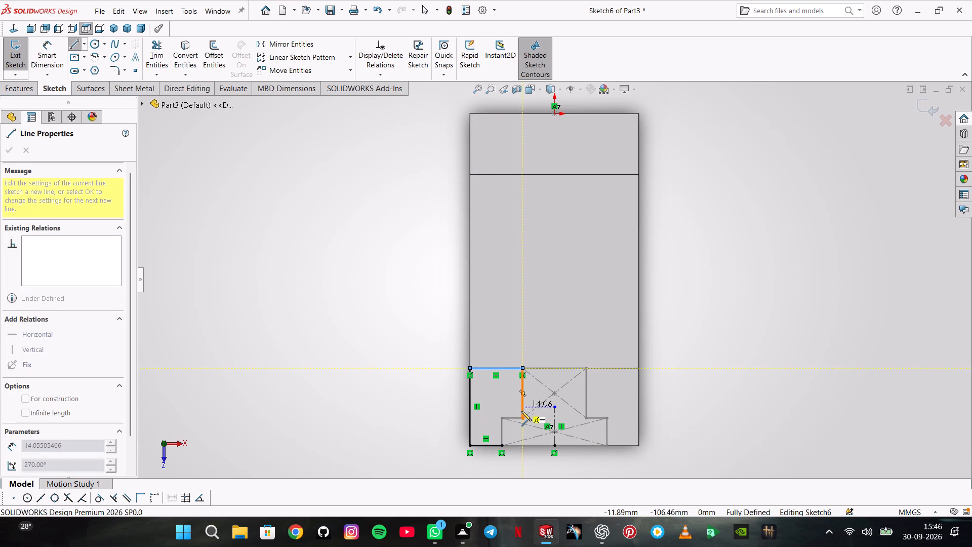
{"action": "left_click", "coordinate": [522, 419]}
{"action": "left_click", "coordinate": [503, 419]}
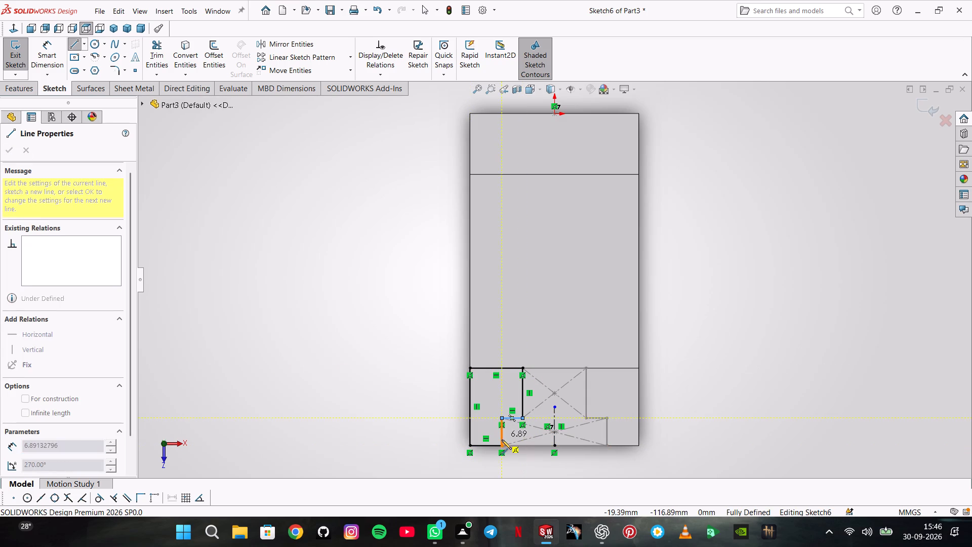
{"action": "left_click", "coordinate": [503, 444]}
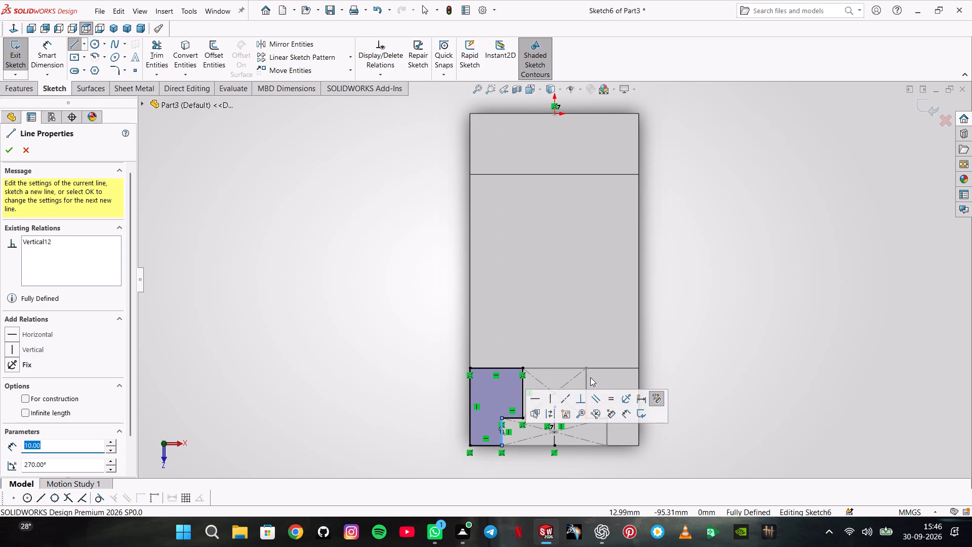
Draw the matching 28 mm tall L-shaped profile between the T outline and the block's right edge, and exit the sketch to rebuild Boss-Extrude2.
{"action": "left_click", "coordinate": [587, 369]}
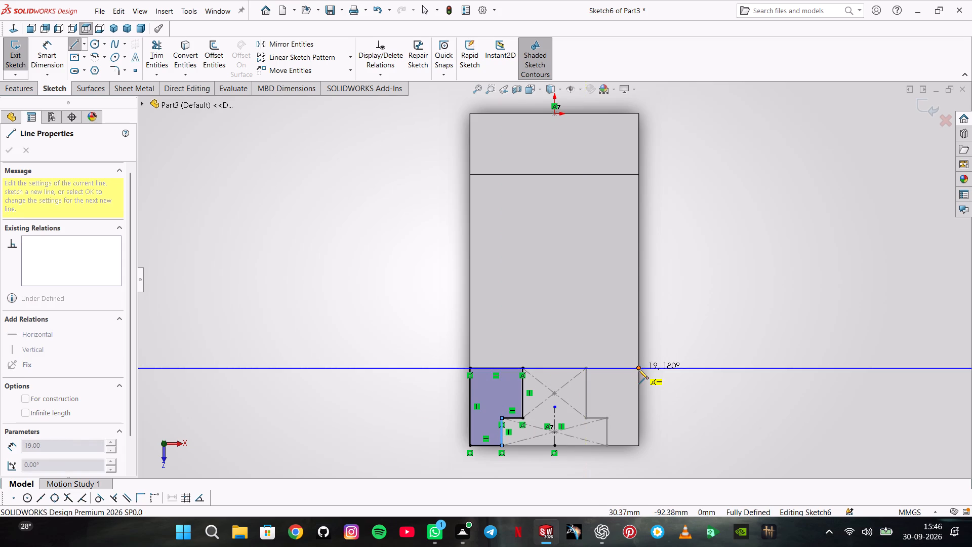
{"action": "left_click", "coordinate": [638, 369]}
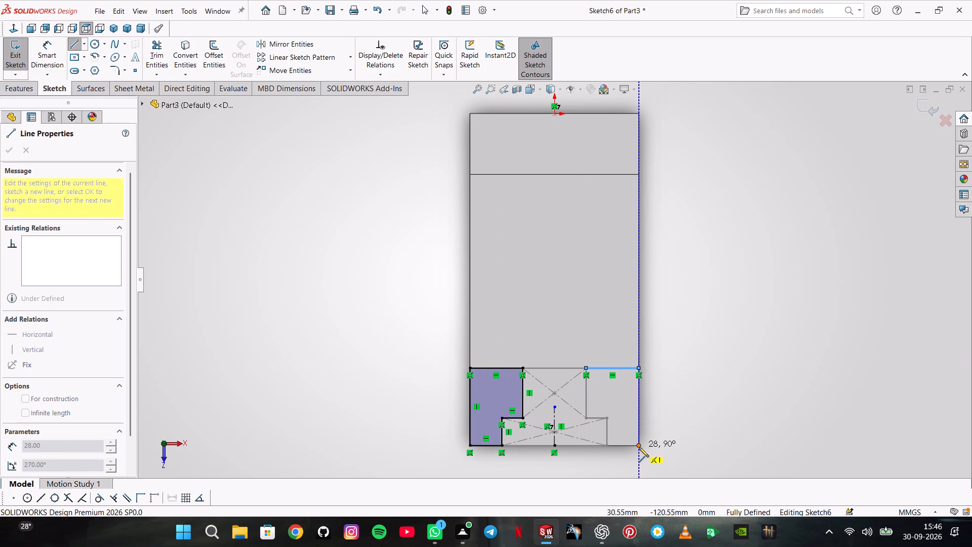
{"action": "left_click", "coordinate": [639, 447]}
{"action": "left_click", "coordinate": [608, 446]}
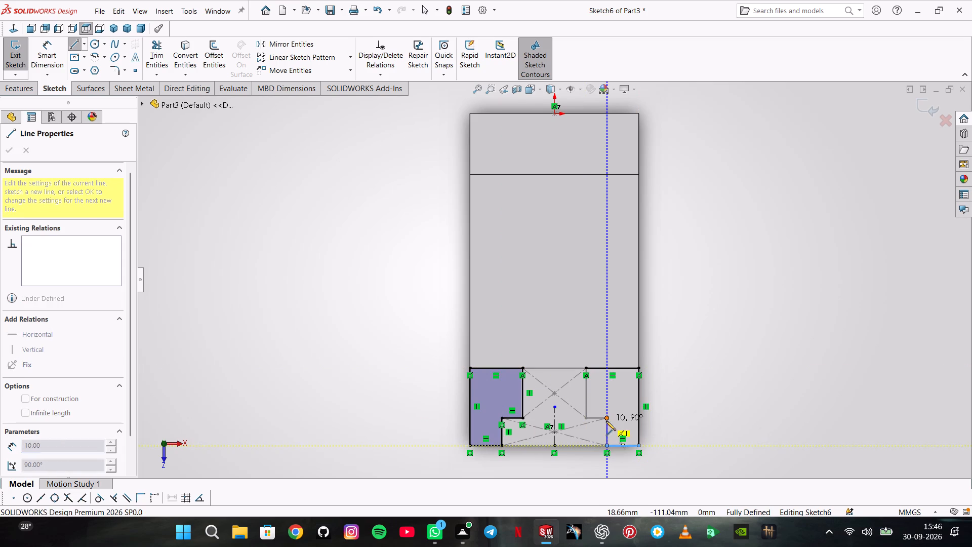
{"action": "left_click", "coordinate": [606, 418]}
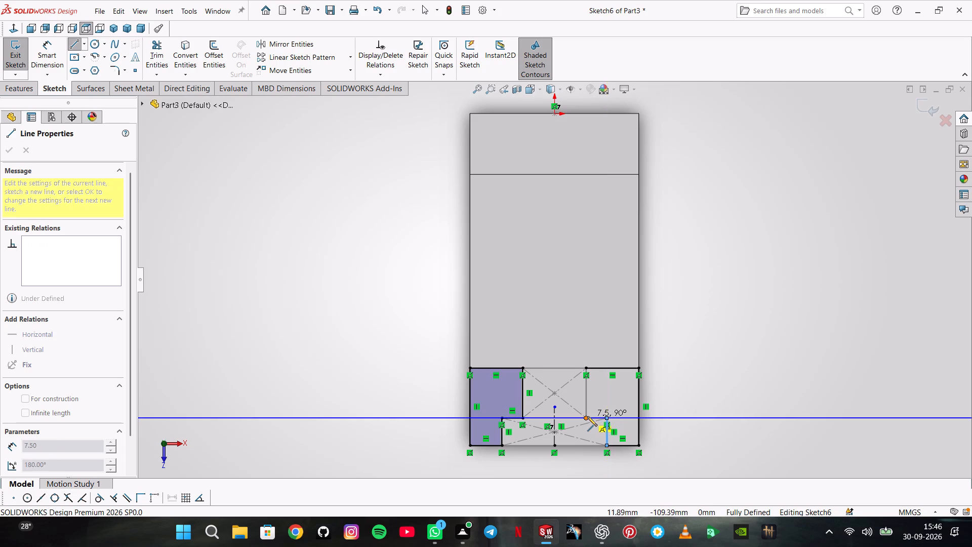
{"action": "left_click", "coordinate": [587, 417]}
{"action": "left_click", "coordinate": [586, 371]}
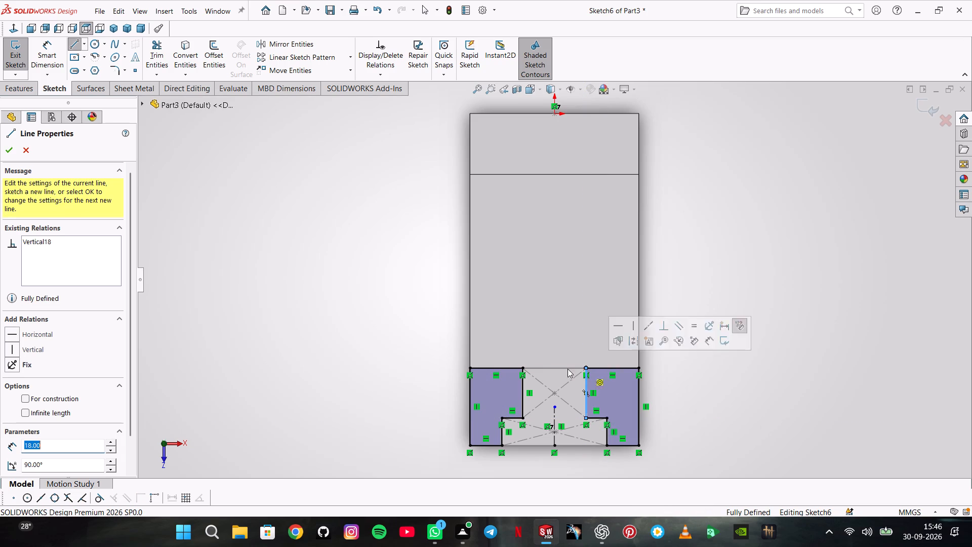
{"action": "left_click", "coordinate": [10, 152]}
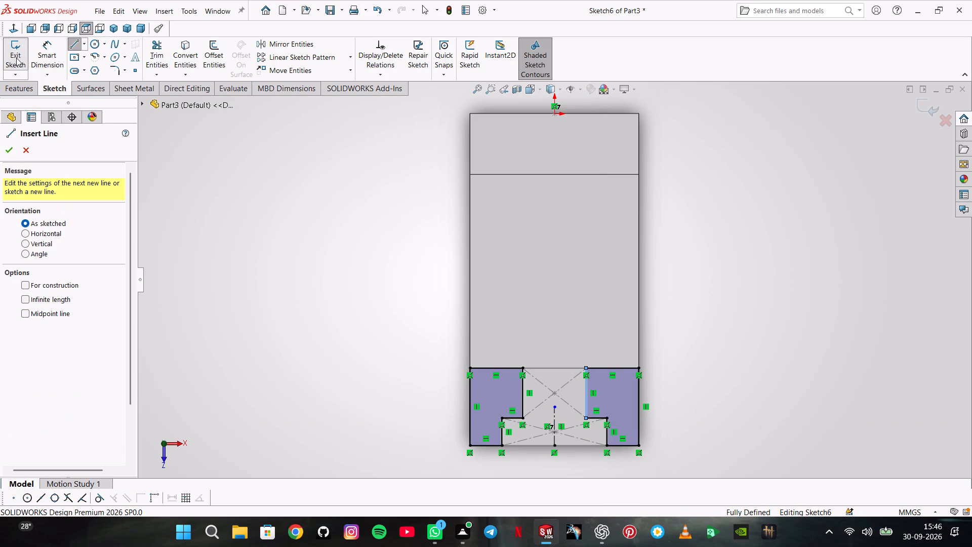
{"action": "left_click", "coordinate": [6, 147]}
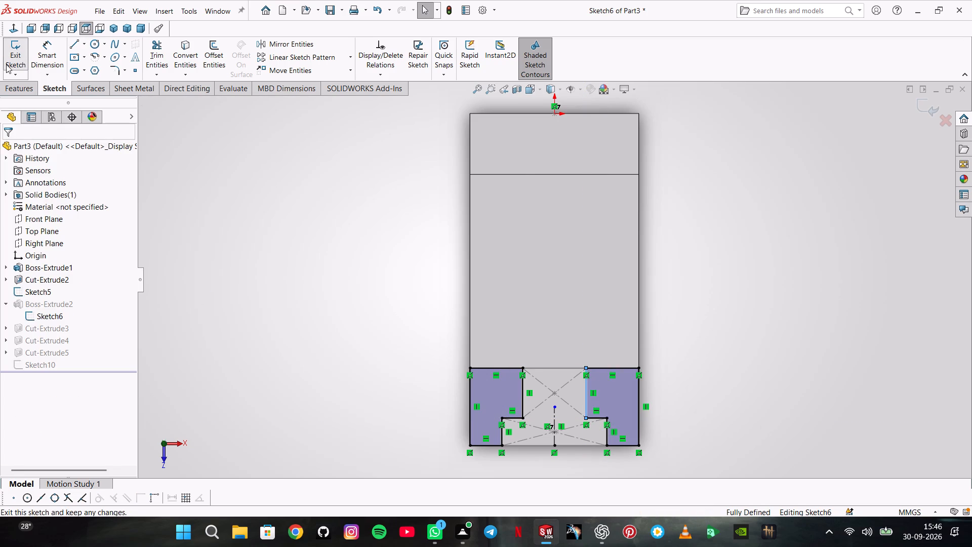
{"action": "left_click", "coordinate": [6, 64]}
Hide the Sketch5 reference outline and view the rebuilt T-shaped recess from the block's end.
{"action": "middle_click_drag", "start_coordinate": [488, 432], "coordinate": [454, 288]}
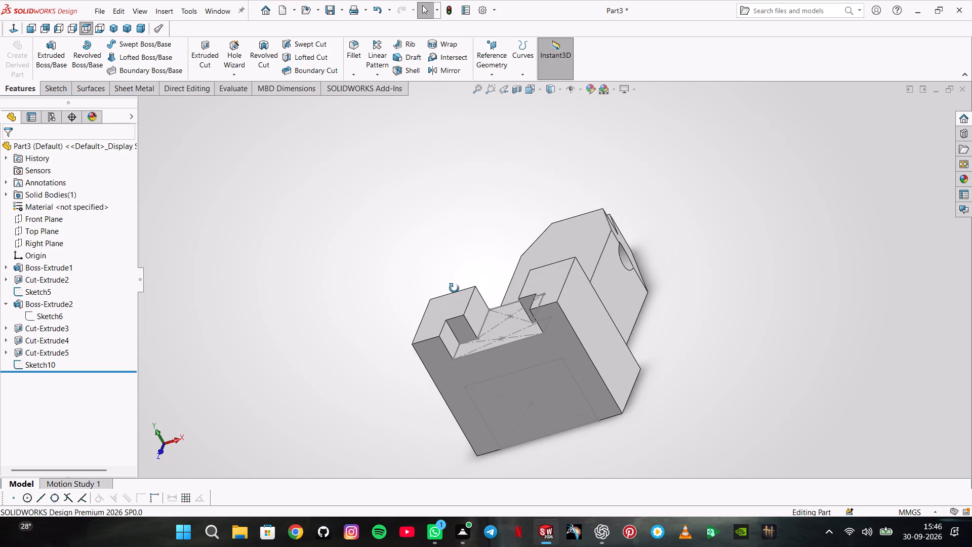
{"action": "middle_click_drag", "start_coordinate": [454, 288], "coordinate": [486, 337]}
{"action": "scroll", "coordinate": [487, 339], "scroll_direction": "up", "scroll_amount": 1}
{"action": "left_click", "coordinate": [397, 333]}
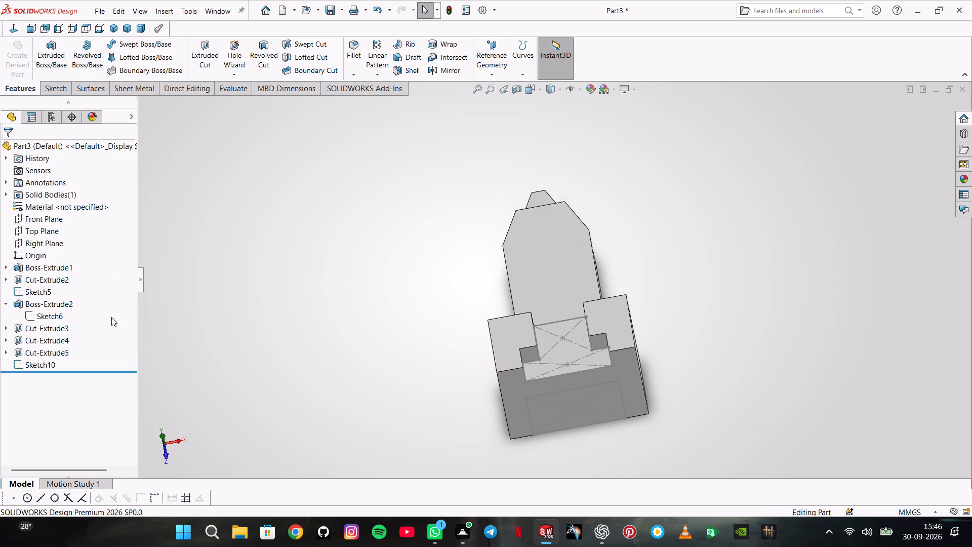
{"action": "right_click", "coordinate": [26, 313]}
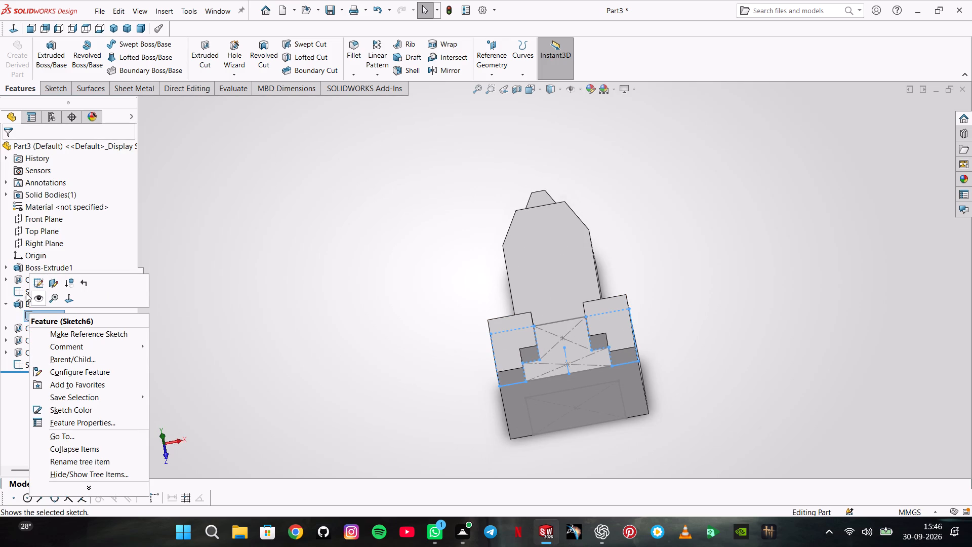
{"action": "right_click", "coordinate": [20, 289]}
{"action": "left_click", "coordinate": [30, 269]}
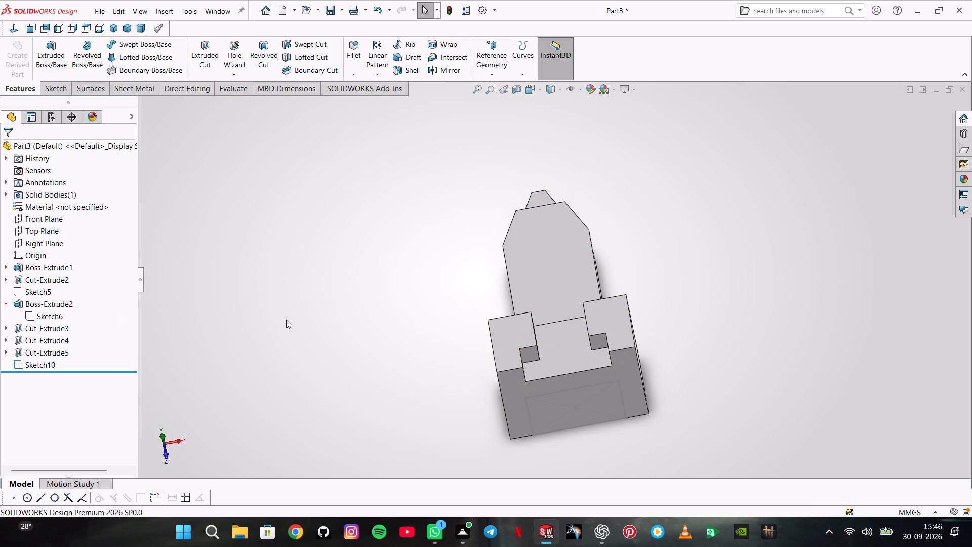
{"action": "middle_click_drag", "start_coordinate": [282, 372], "coordinate": [290, 265]}
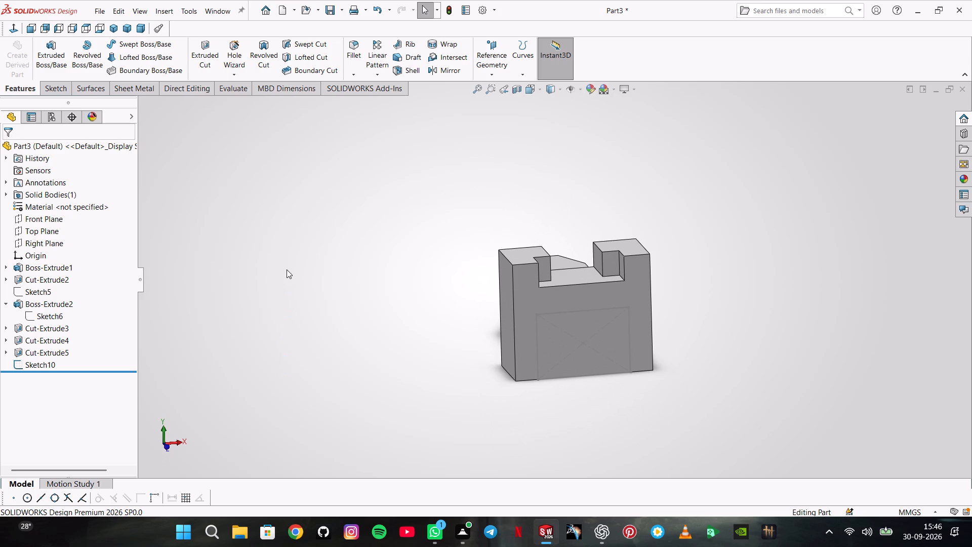
Open Cut-Extrude3's Sketch7 and set the tapered body's width dimension across its upper end to 41 mm.
{"action": "scroll", "coordinate": [285, 269], "scroll_direction": "up", "scroll_amount": 1}
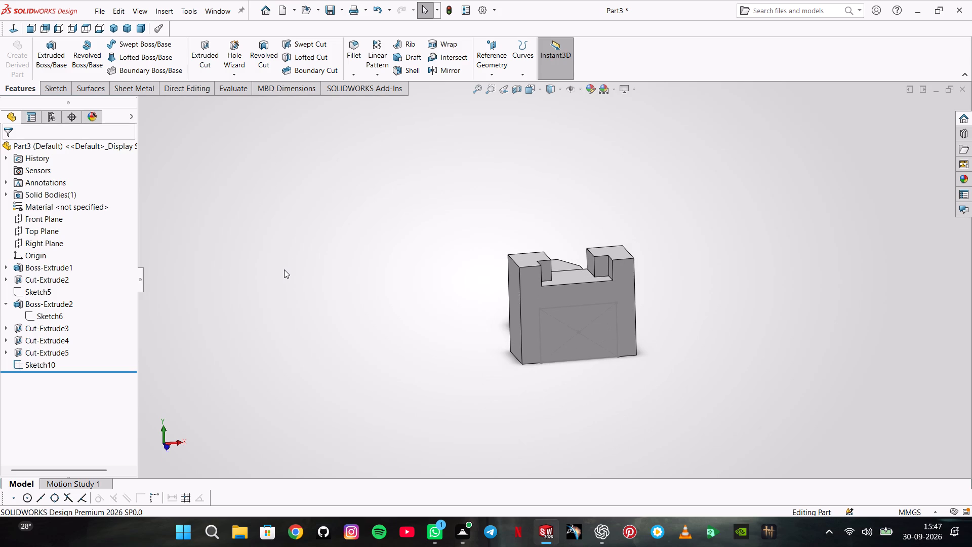
{"action": "middle_click_drag", "start_coordinate": [483, 253], "coordinate": [483, 365]}
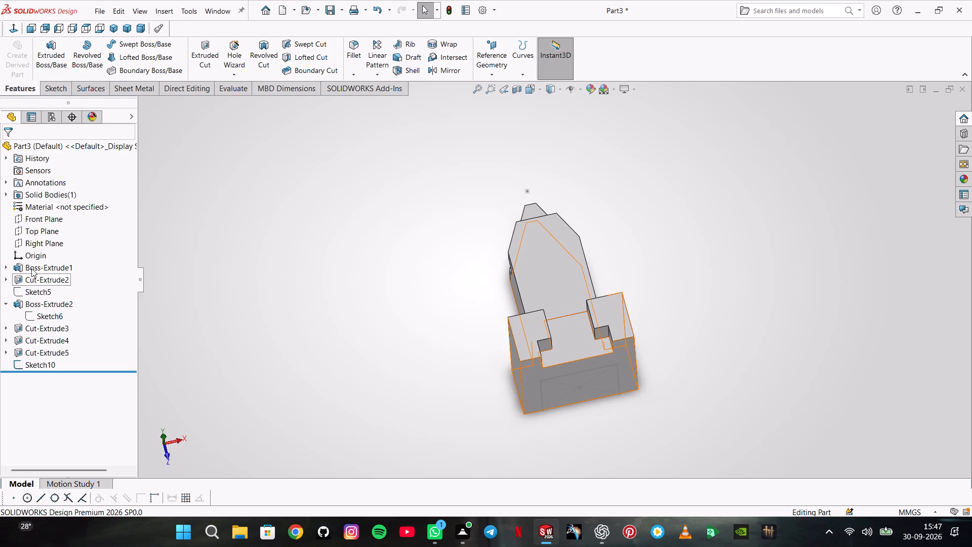
{"action": "left_click", "coordinate": [5, 298]}
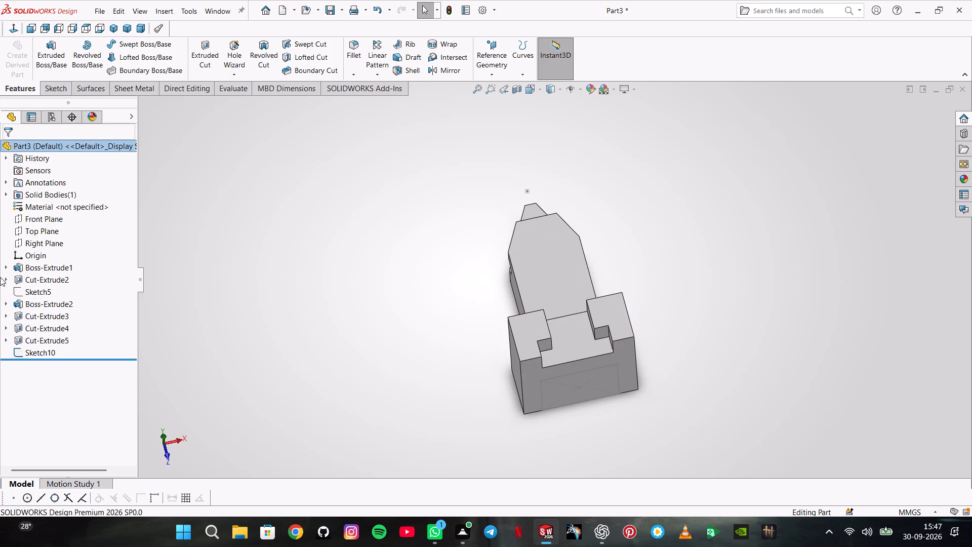
{"action": "left_click", "coordinate": [3, 276]}
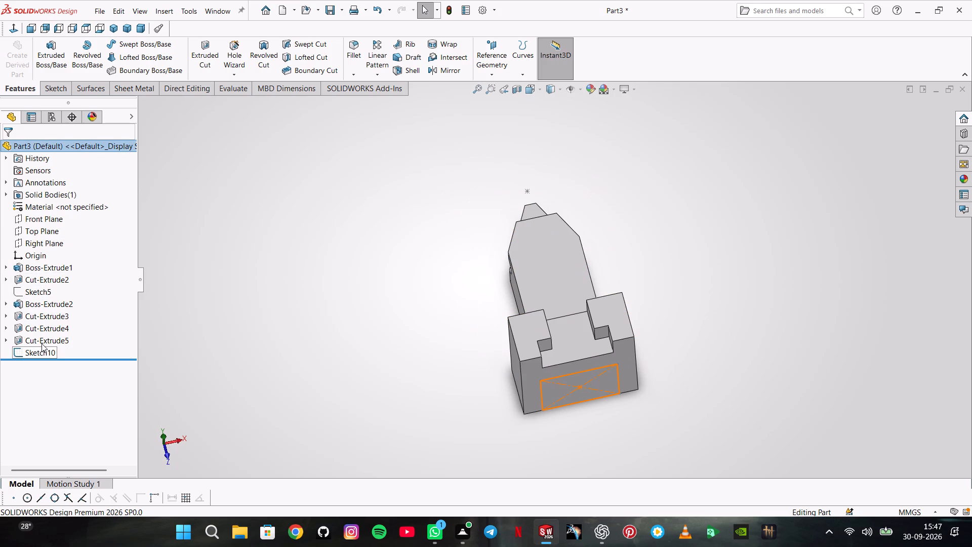
{"action": "left_click", "coordinate": [7, 341]}
{"action": "left_click", "coordinate": [7, 341]}
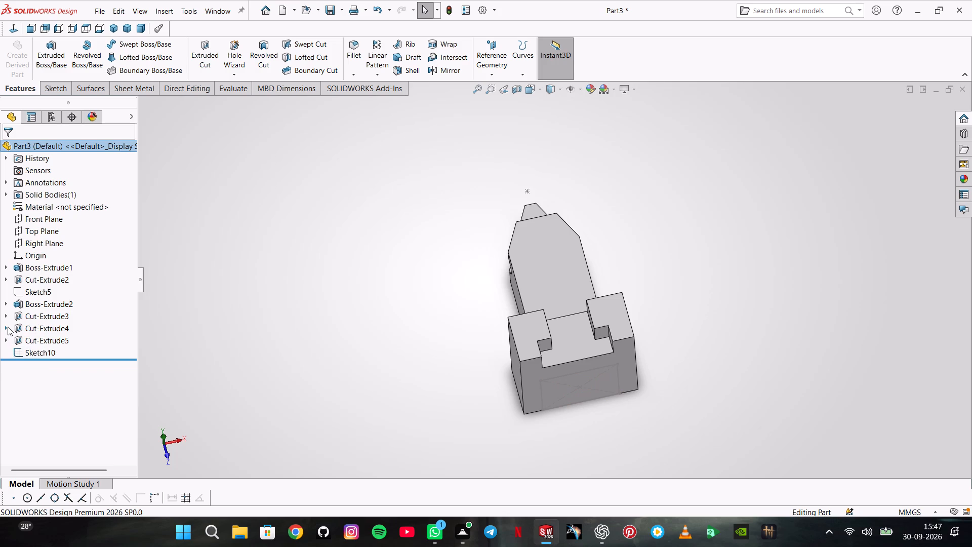
{"action": "left_click", "coordinate": [6, 318]}
{"action": "left_click", "coordinate": [34, 326]}
{"action": "left_click", "coordinate": [46, 293]}
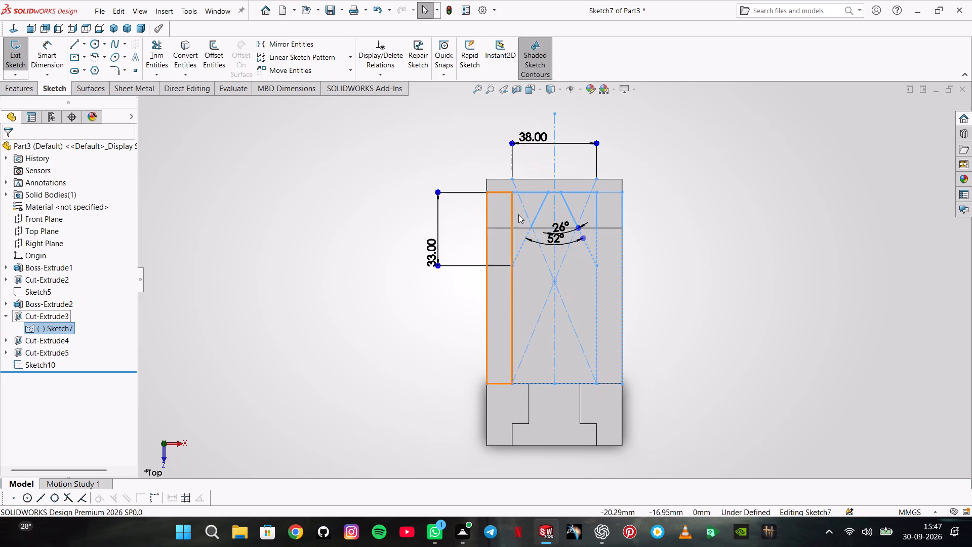
{"action": "double_click", "coordinate": [541, 133]}
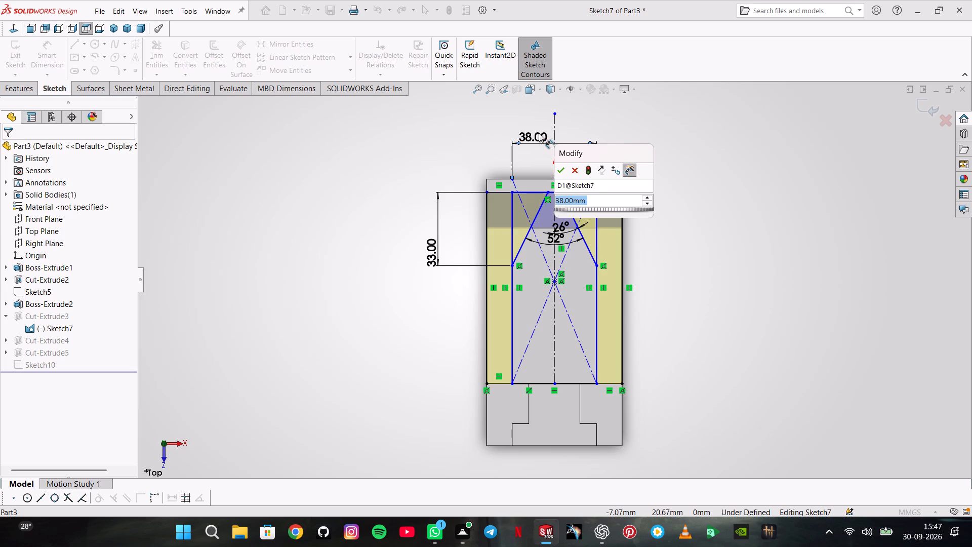
{"action": "type", "text": "41"}
{"action": "key", "text": "Return"}
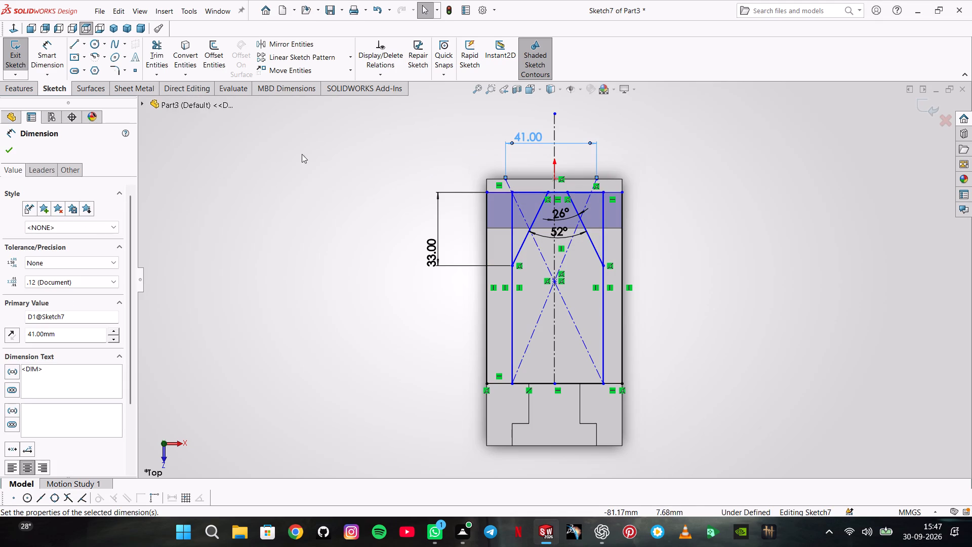
Dimension the tapered body's left vertical line at 41/2 mm from the centreline and exit Sketch7 to rebuild Cut-Extrude3.
{"action": "left_click", "coordinate": [52, 49]}
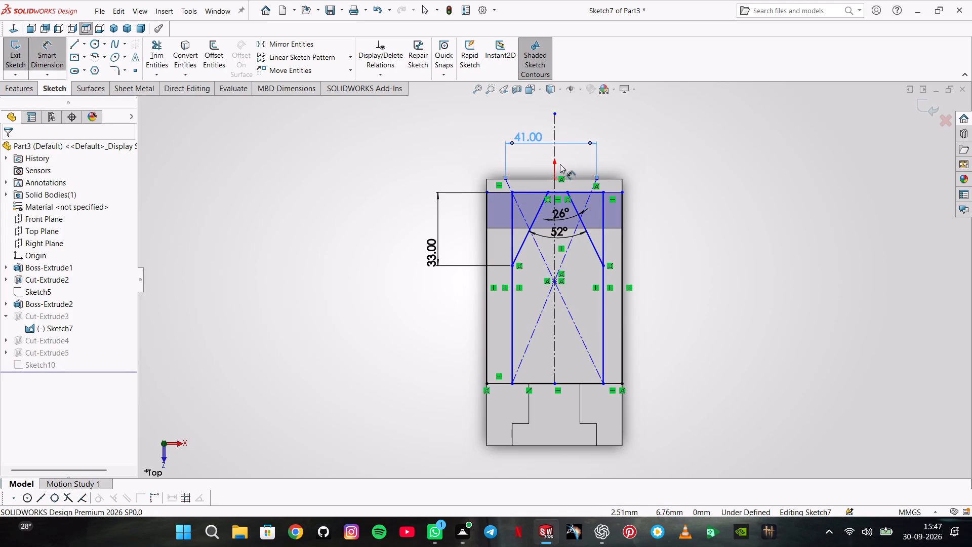
{"action": "left_click", "coordinate": [556, 154]}
{"action": "left_click", "coordinate": [511, 206]}
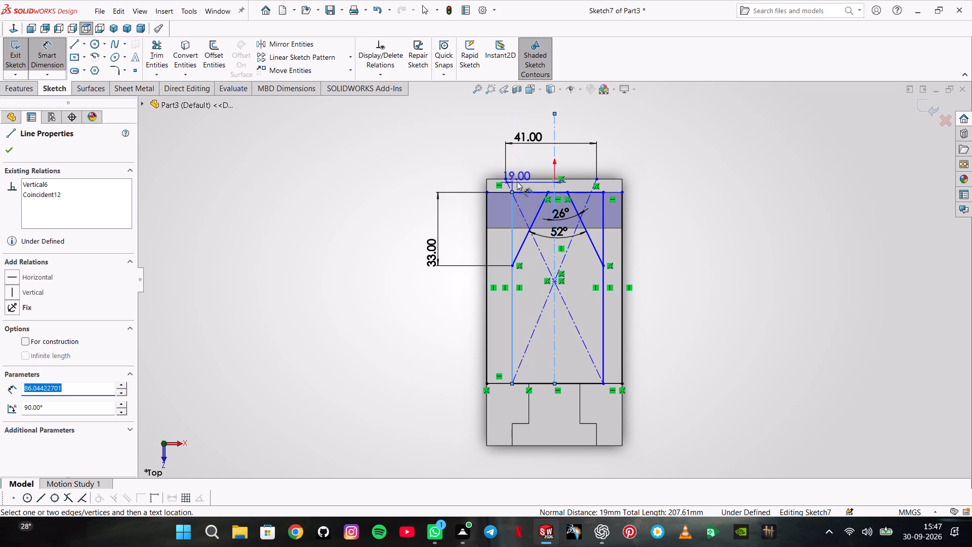
{"action": "left_click", "coordinate": [526, 165]}
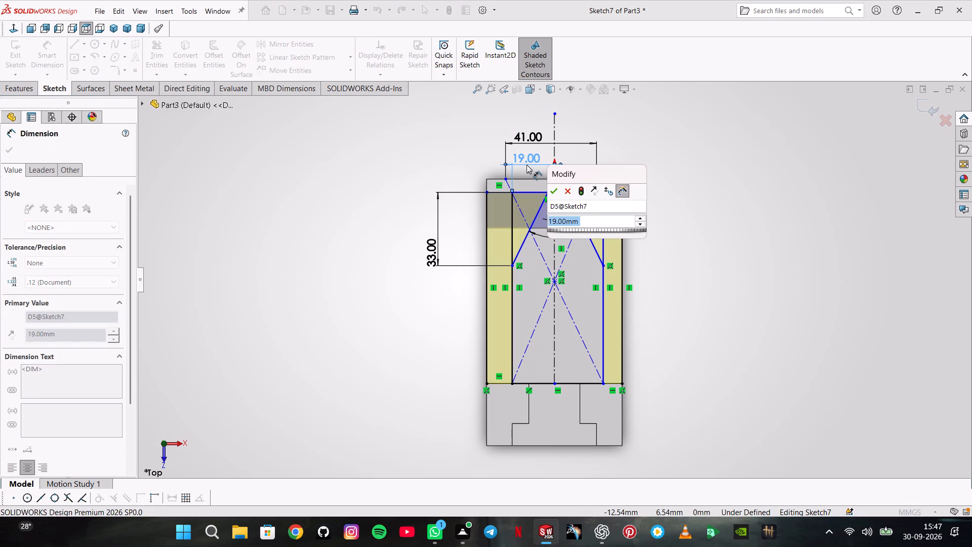
{"action": "type", "text": "41/2"}
{"action": "key", "text": "Return"}
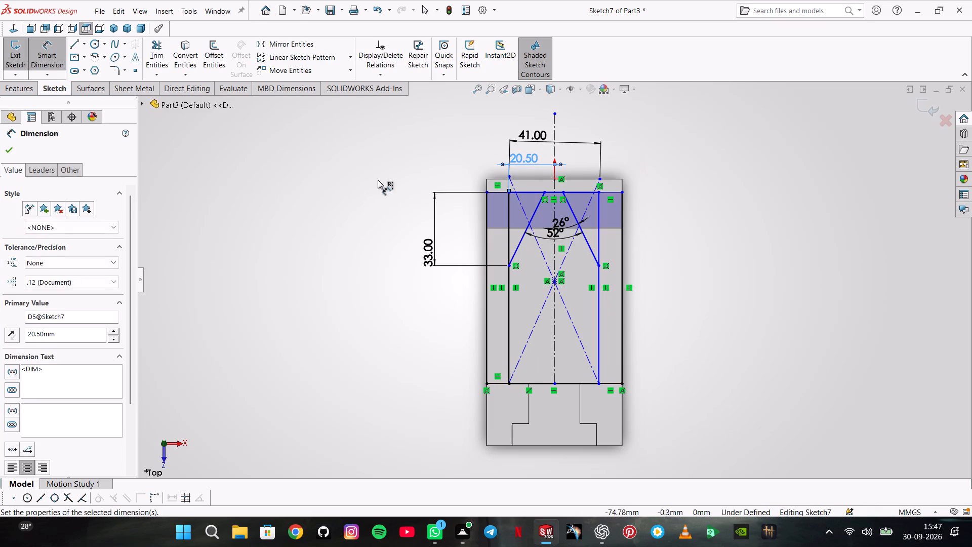
{"action": "left_click", "coordinate": [8, 150]}
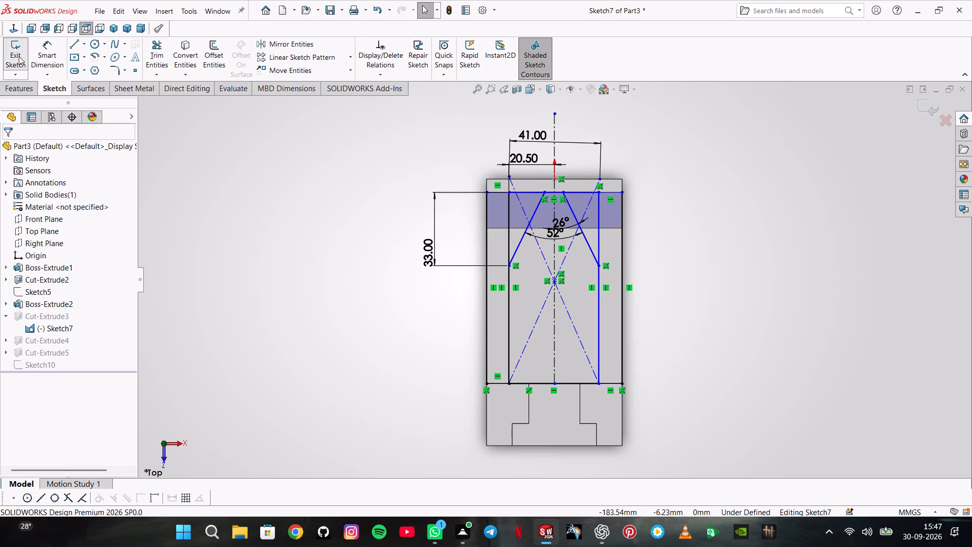
{"action": "left_click", "coordinate": [19, 56]}
{"action": "middle_click_drag", "start_coordinate": [496, 423], "coordinate": [491, 263]}
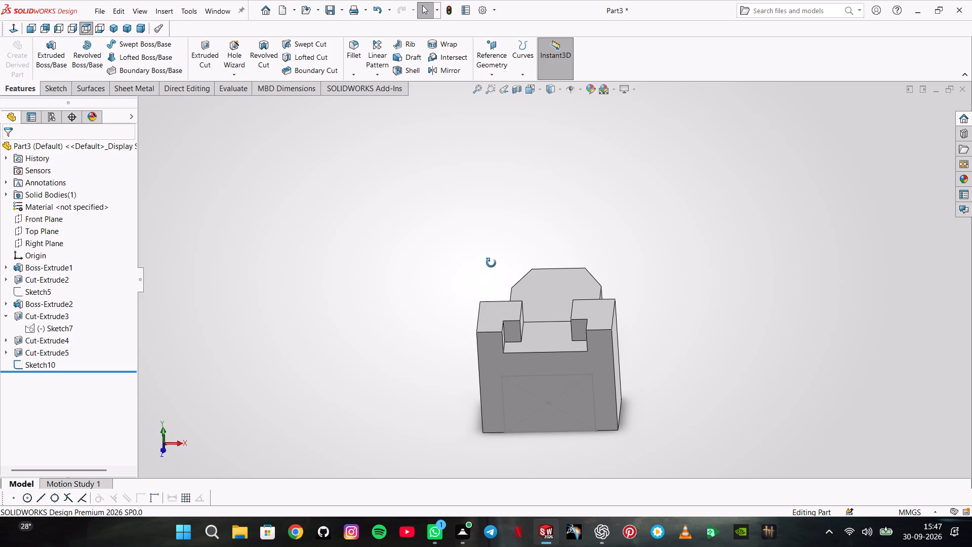
{"action": "middle_click_drag", "start_coordinate": [491, 263], "coordinate": [491, 261]}
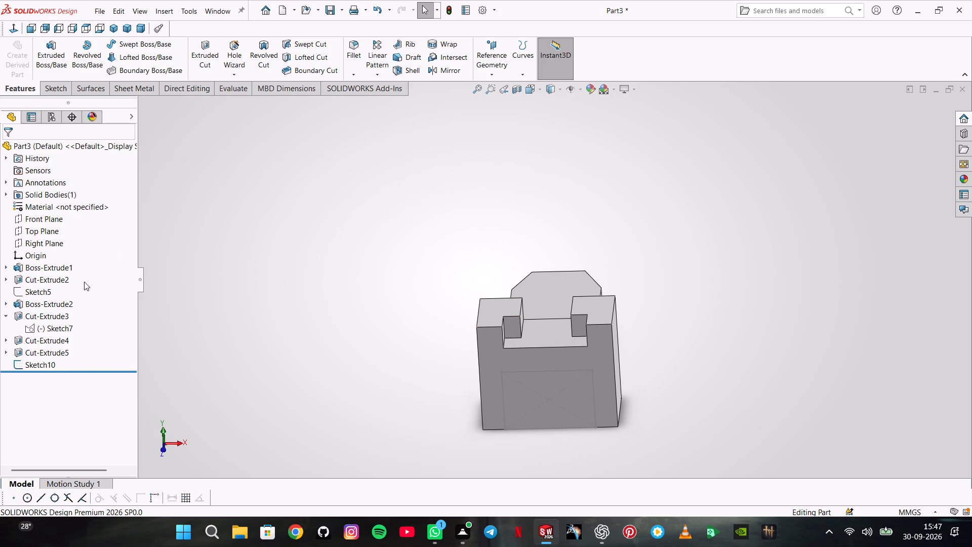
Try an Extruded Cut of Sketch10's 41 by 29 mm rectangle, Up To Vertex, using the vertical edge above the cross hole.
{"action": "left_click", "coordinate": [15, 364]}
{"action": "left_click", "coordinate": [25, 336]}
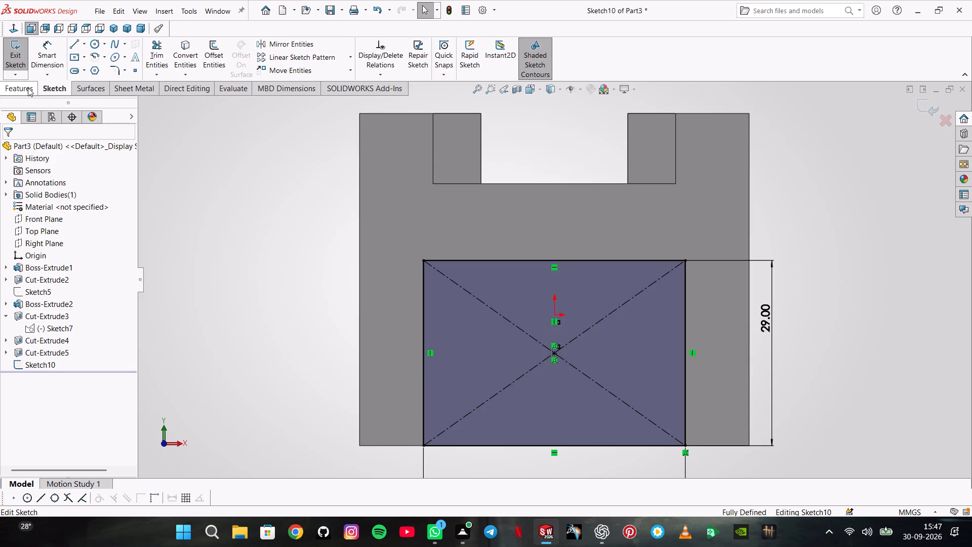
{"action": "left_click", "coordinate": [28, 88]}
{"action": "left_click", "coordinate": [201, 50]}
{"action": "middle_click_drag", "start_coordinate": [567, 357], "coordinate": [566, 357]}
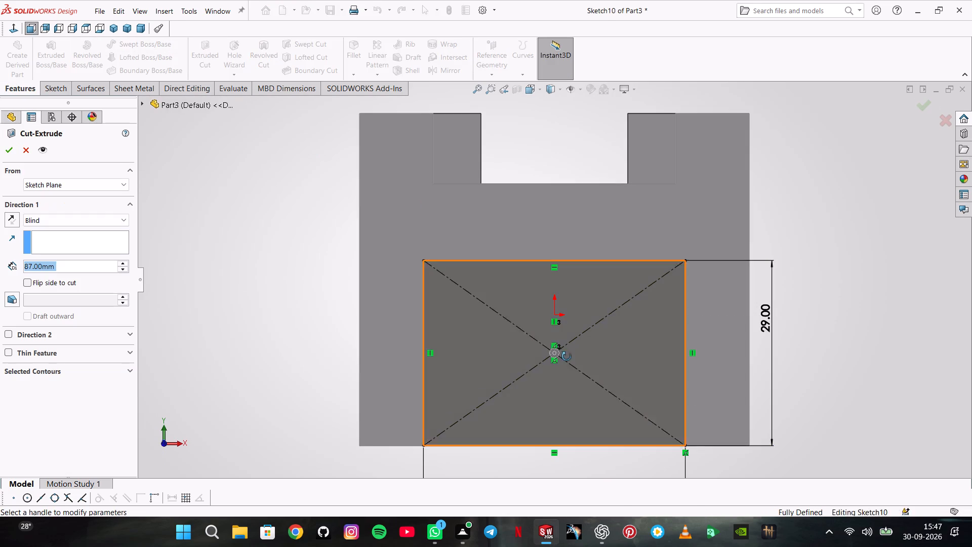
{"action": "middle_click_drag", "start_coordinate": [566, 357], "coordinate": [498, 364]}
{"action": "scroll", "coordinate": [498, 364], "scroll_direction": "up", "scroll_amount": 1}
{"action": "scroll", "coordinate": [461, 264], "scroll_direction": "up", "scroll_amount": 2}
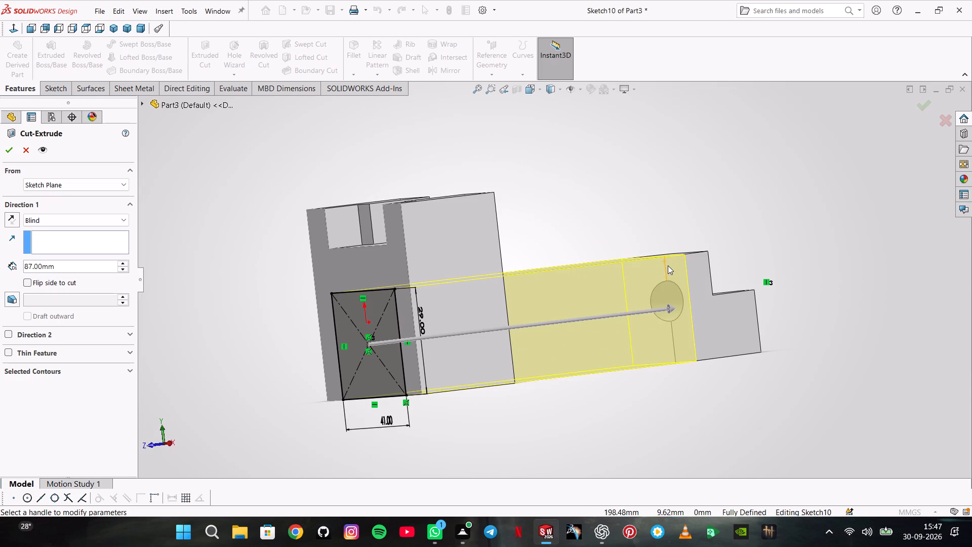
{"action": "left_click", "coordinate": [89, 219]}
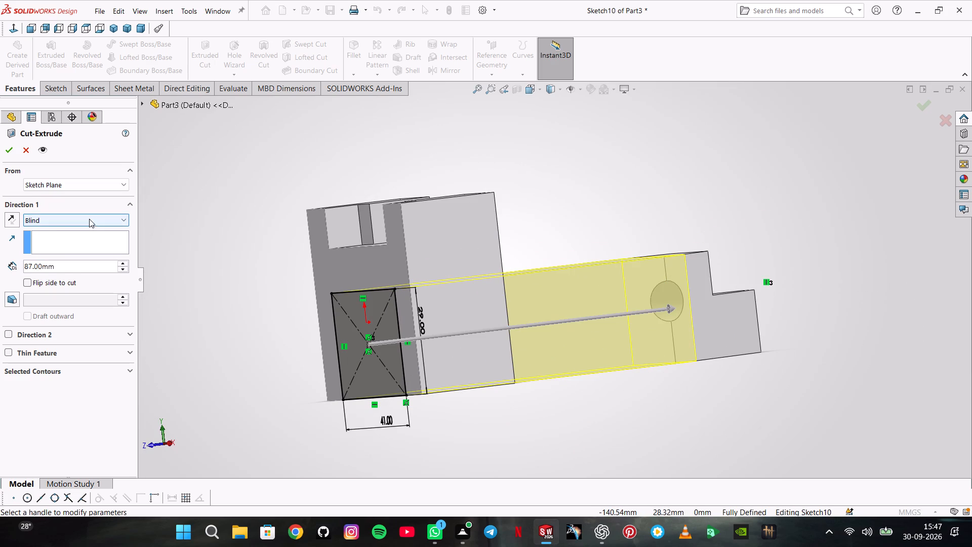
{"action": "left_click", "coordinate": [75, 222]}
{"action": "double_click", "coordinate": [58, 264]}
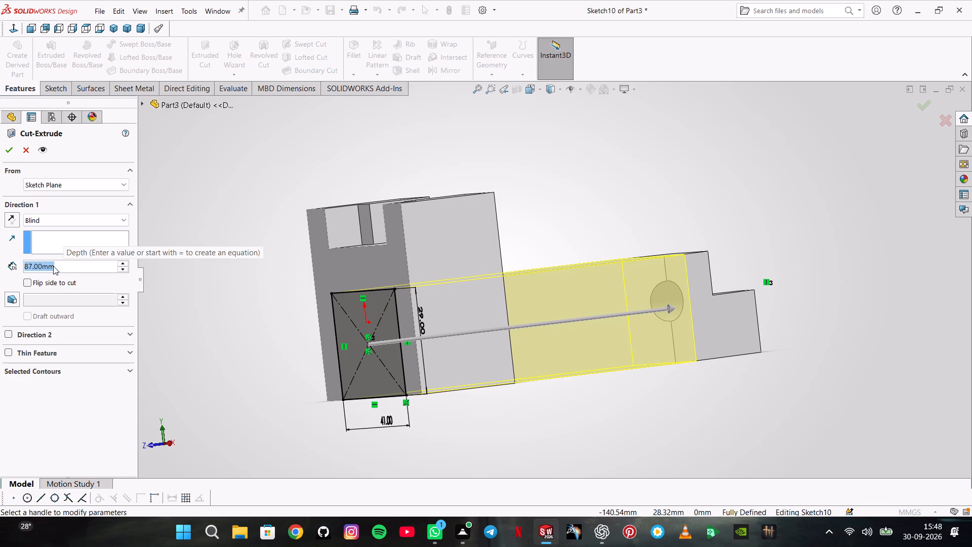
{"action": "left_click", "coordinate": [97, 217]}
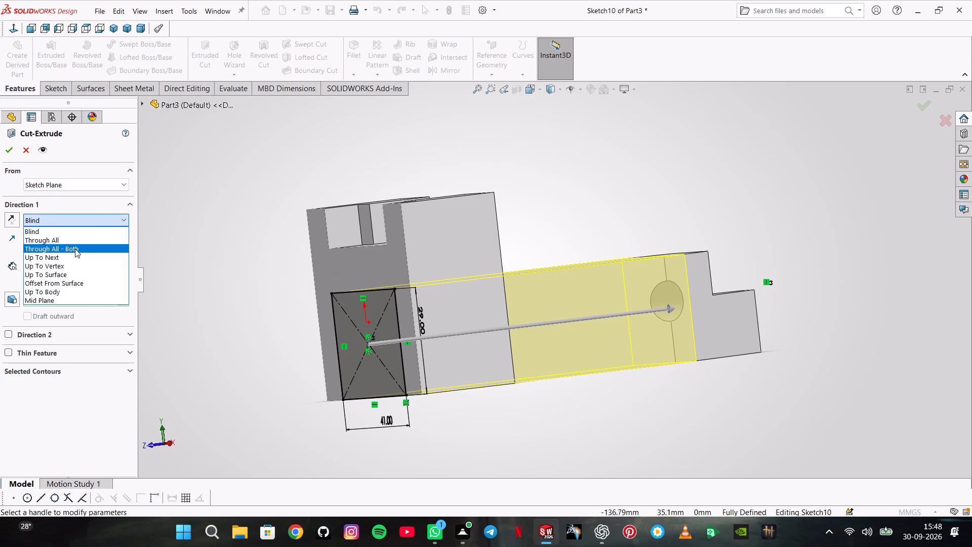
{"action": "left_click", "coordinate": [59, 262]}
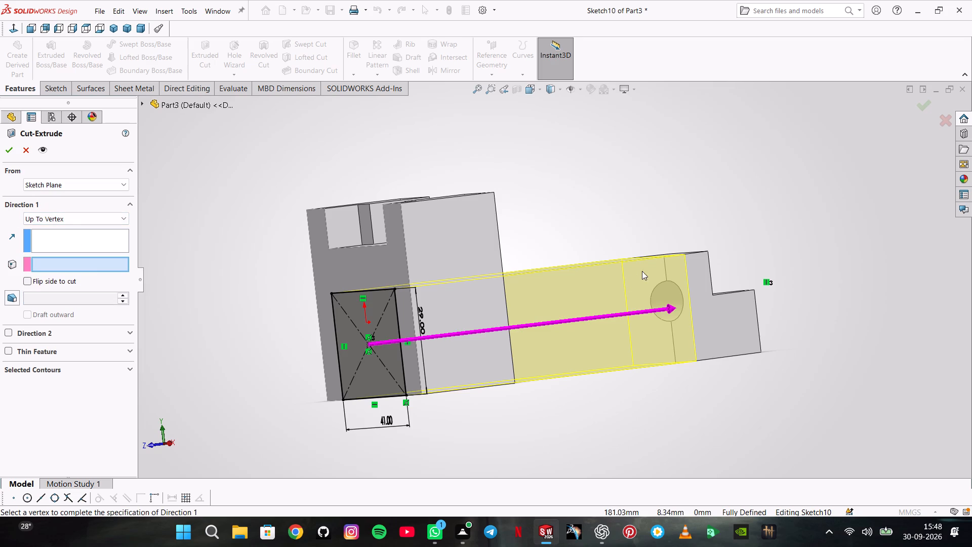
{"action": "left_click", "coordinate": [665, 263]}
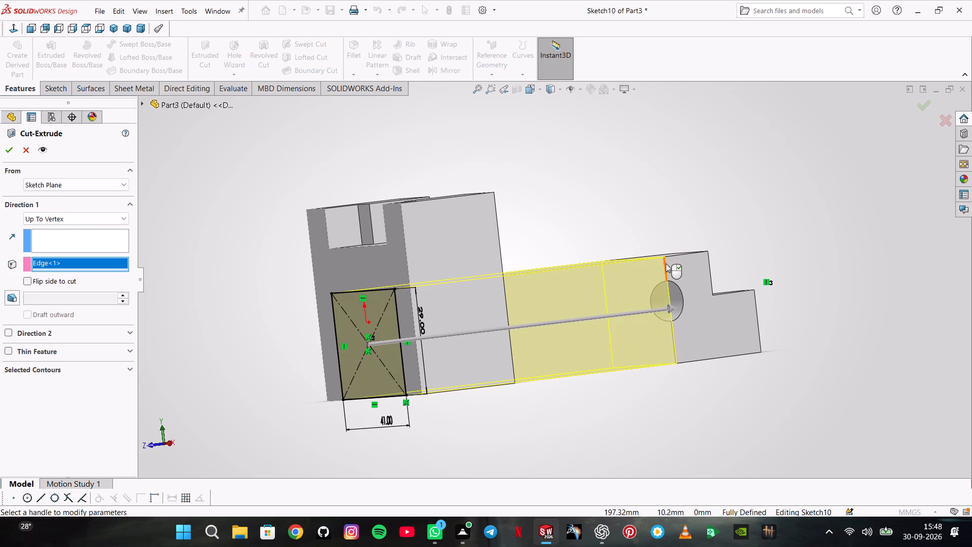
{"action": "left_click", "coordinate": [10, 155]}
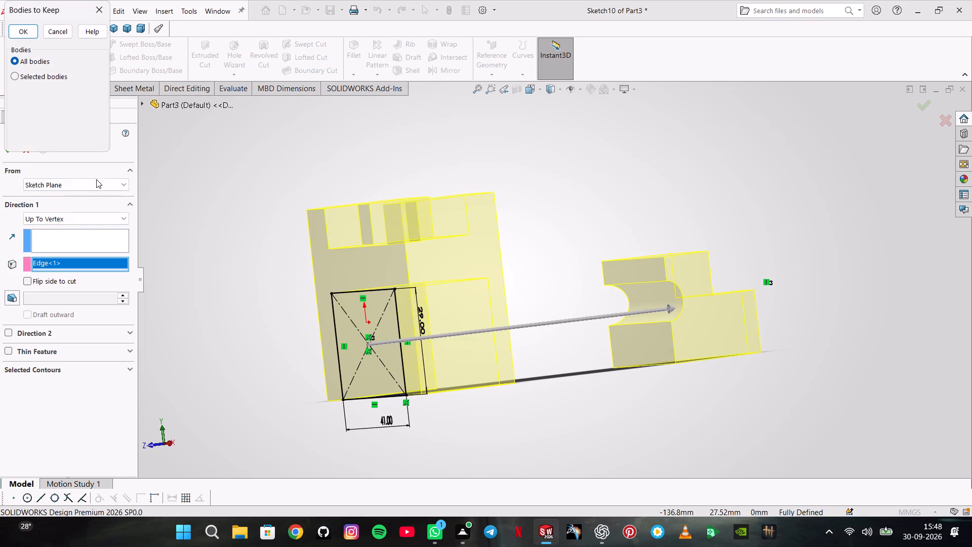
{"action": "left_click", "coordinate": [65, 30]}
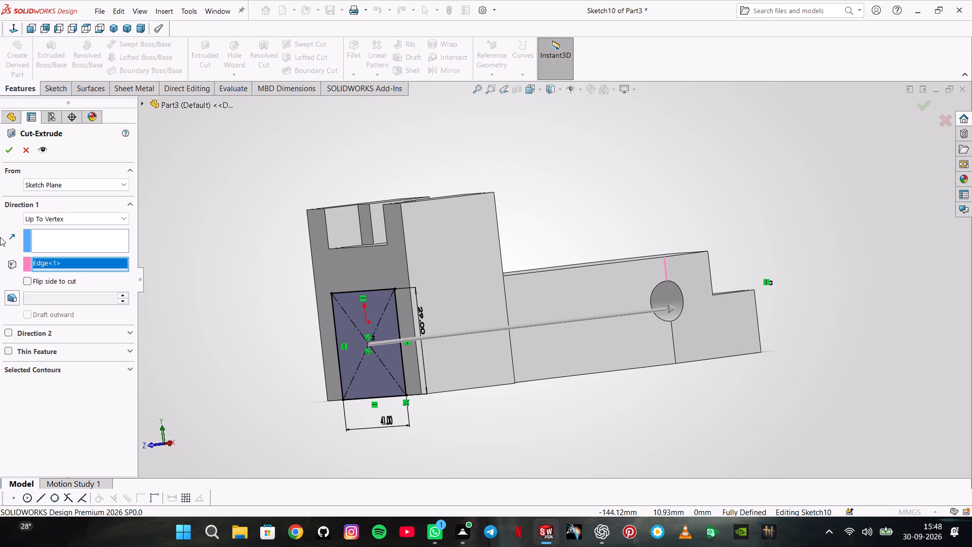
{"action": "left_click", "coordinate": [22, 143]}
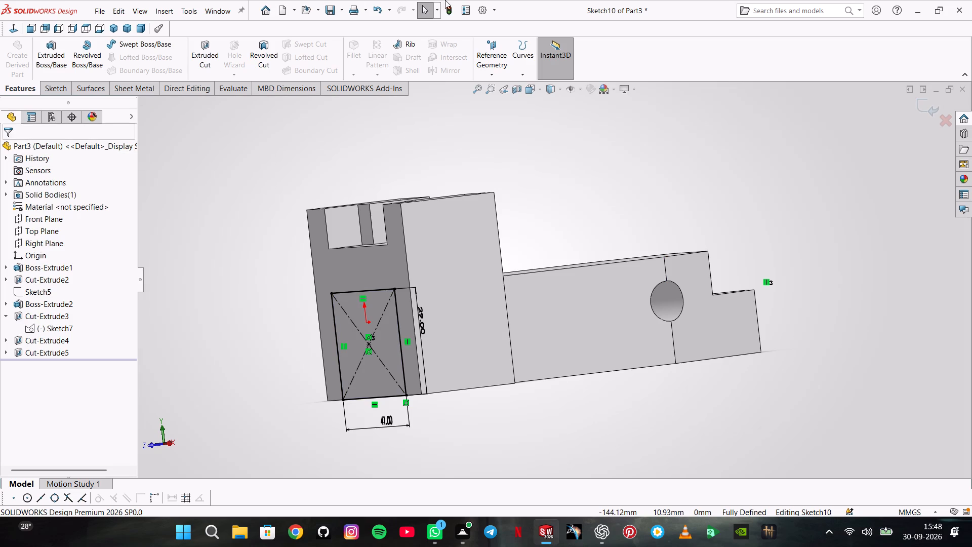
Exit Sketch10 and delete this pocket sketch from the block's end face.
{"action": "left_click", "coordinate": [116, 31]}
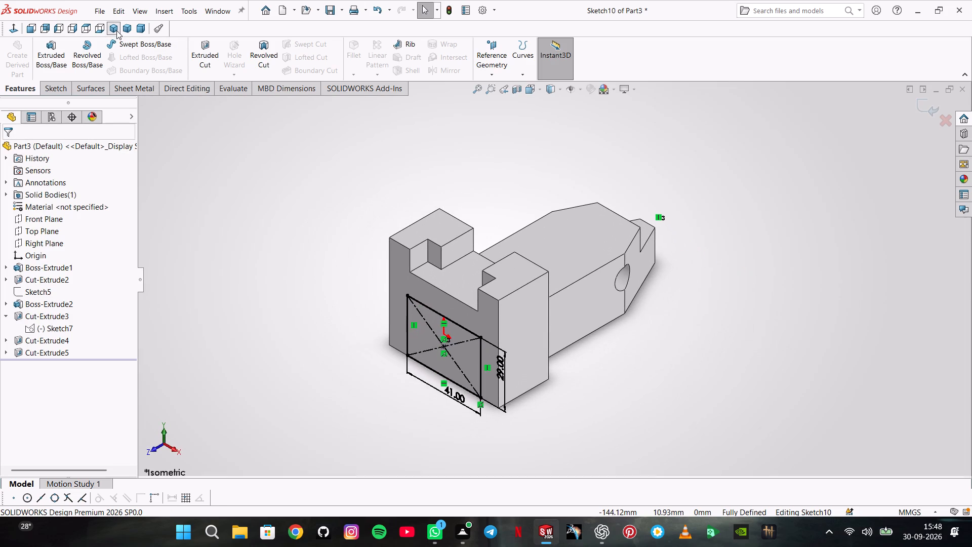
{"action": "left_click", "coordinate": [5, 349]}
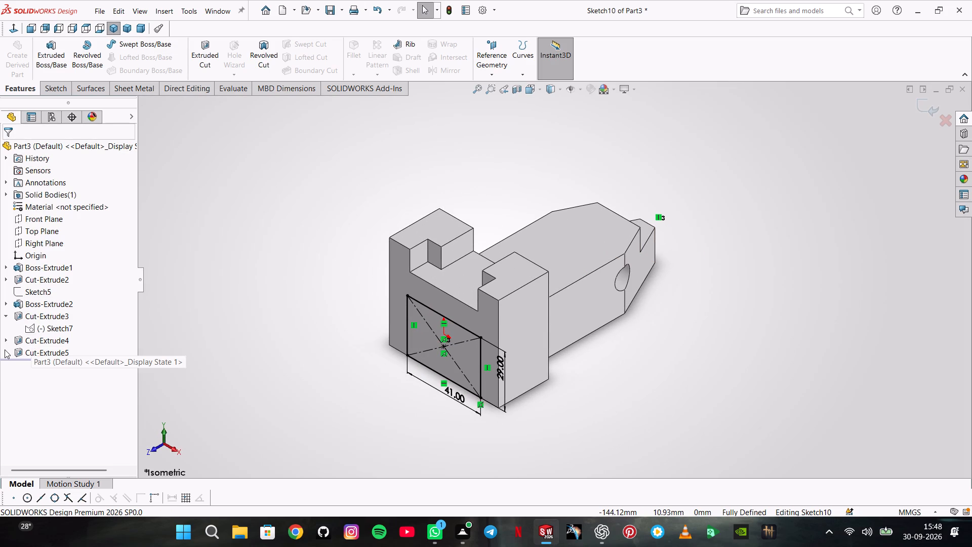
{"action": "left_click", "coordinate": [24, 347]}
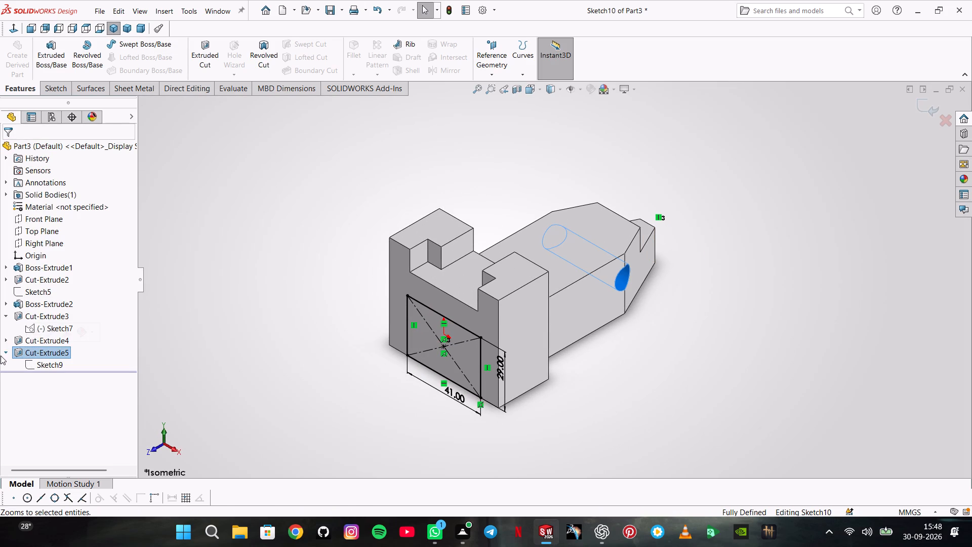
{"action": "left_click", "coordinate": [3, 352]}
{"action": "left_click", "coordinate": [47, 85]}
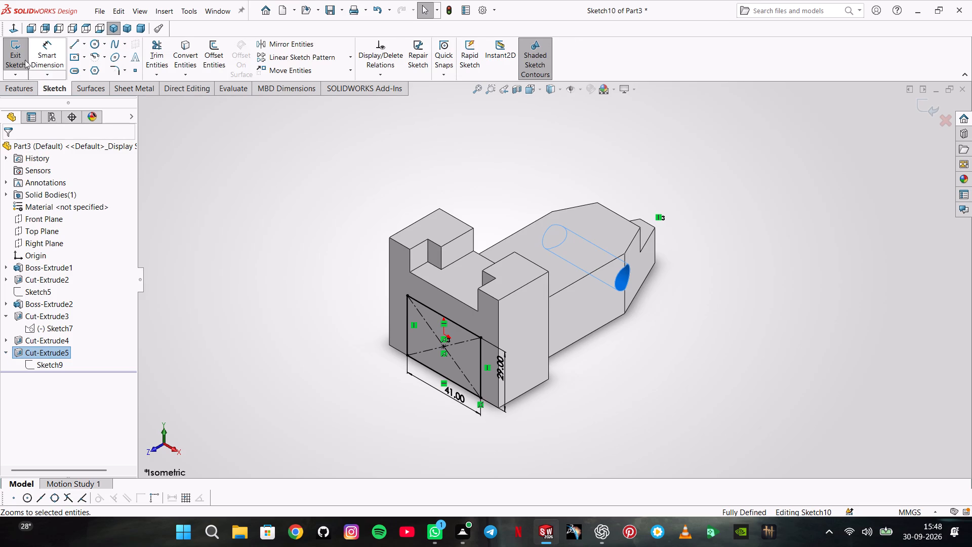
{"action": "left_click", "coordinate": [17, 50]}
{"action": "right_click", "coordinate": [45, 378]}
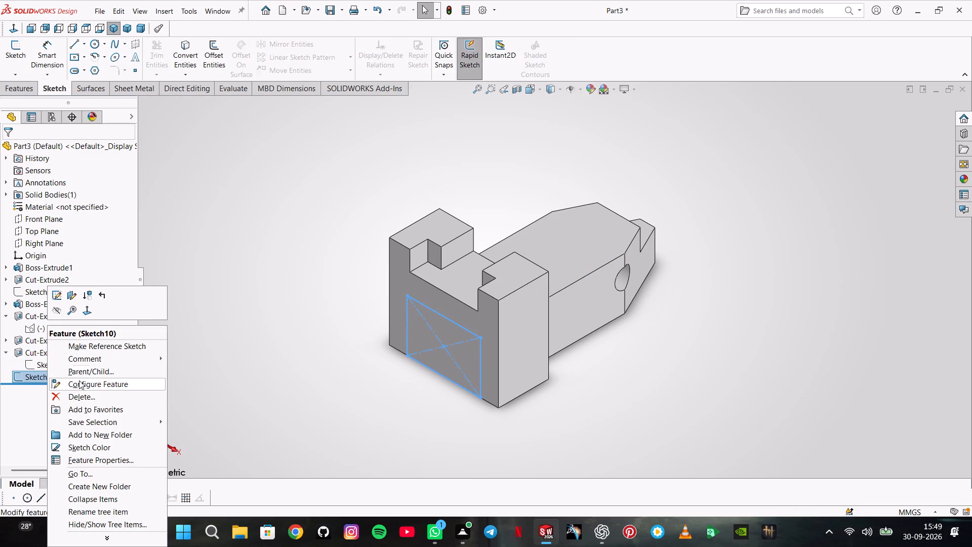
{"action": "left_click", "coordinate": [82, 399]}
{"action": "key", "text": "Return"}
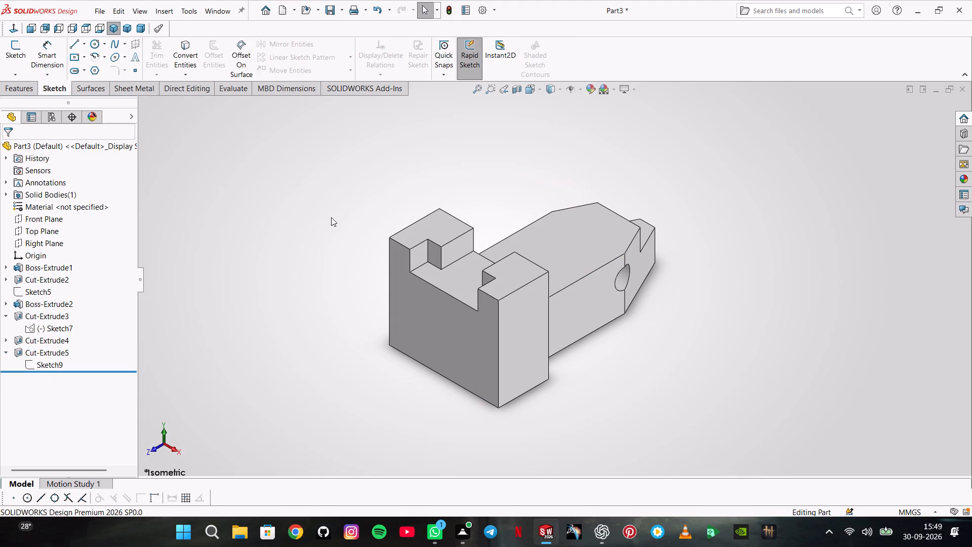
Save the finished block as a SOLIDWORKS part named Part9 in the LEVEL4 folder.
{"action": "left_click", "coordinate": [331, 11]}
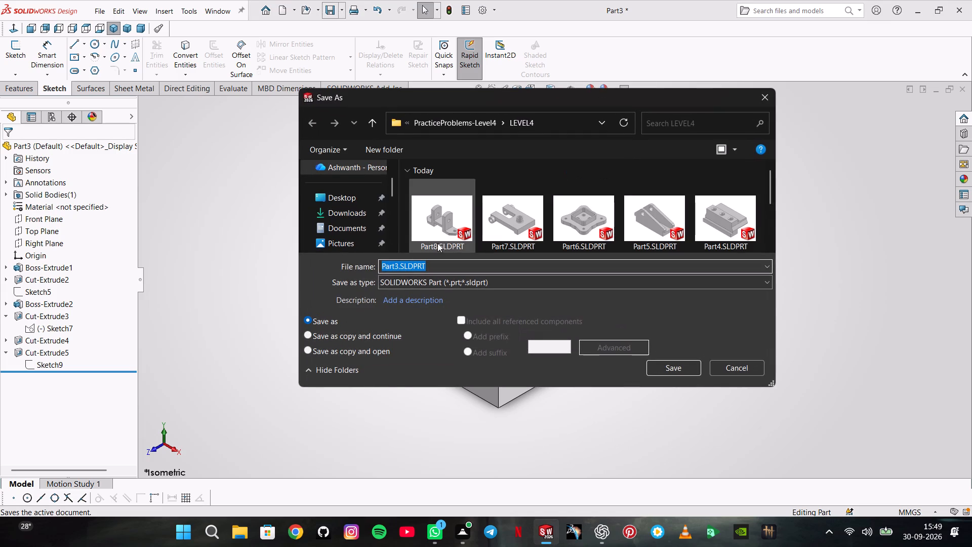
{"action": "left_click", "coordinate": [397, 264]}
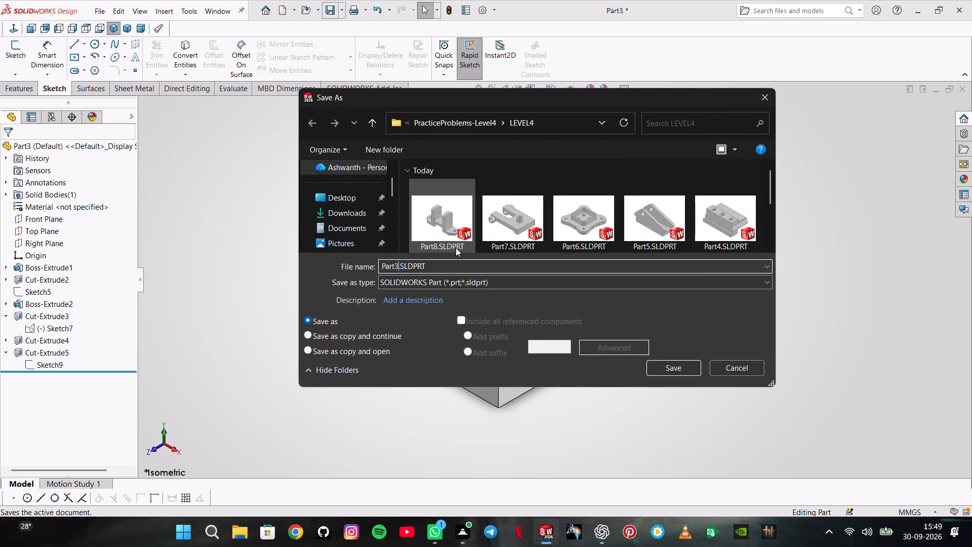
{"action": "key", "text": "BackSpace"}
{"action": "key", "text": "9"}
{"action": "key", "text": "Return"}
Save a copy of the part in Adobe Portable Document Format as Part9.pdf in the LEVEL4 folder.
{"action": "left_click", "coordinate": [345, 13]}
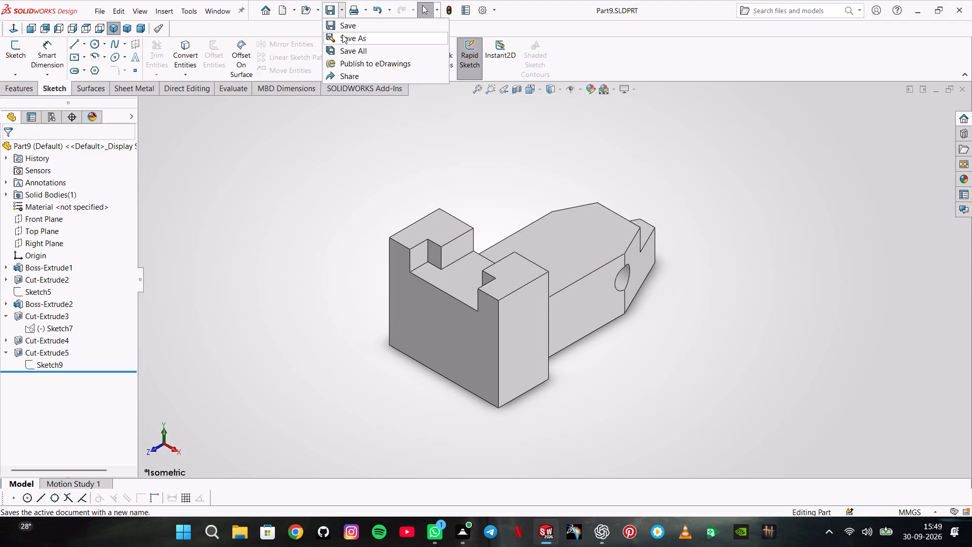
{"action": "left_click", "coordinate": [342, 34]}
{"action": "left_click", "coordinate": [482, 284]}
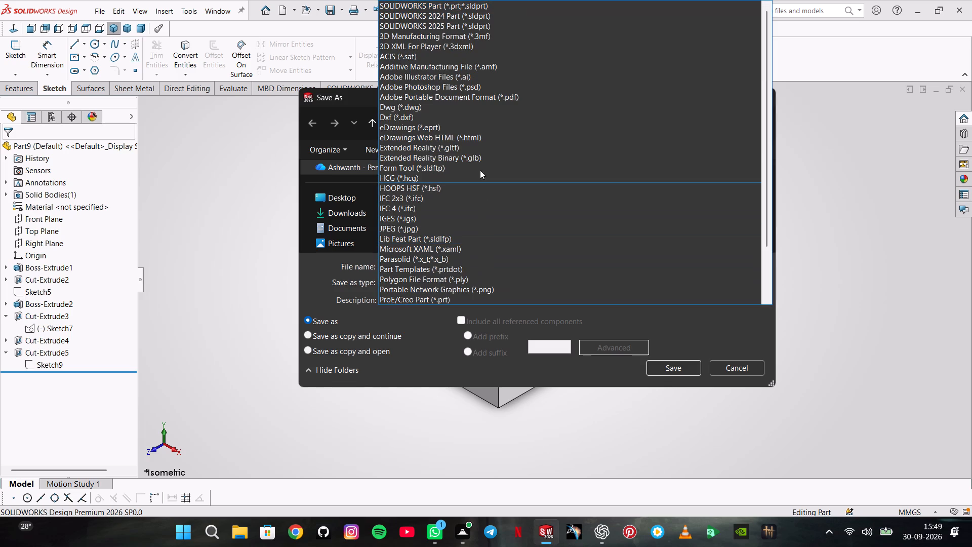
{"action": "left_click", "coordinate": [483, 100]}
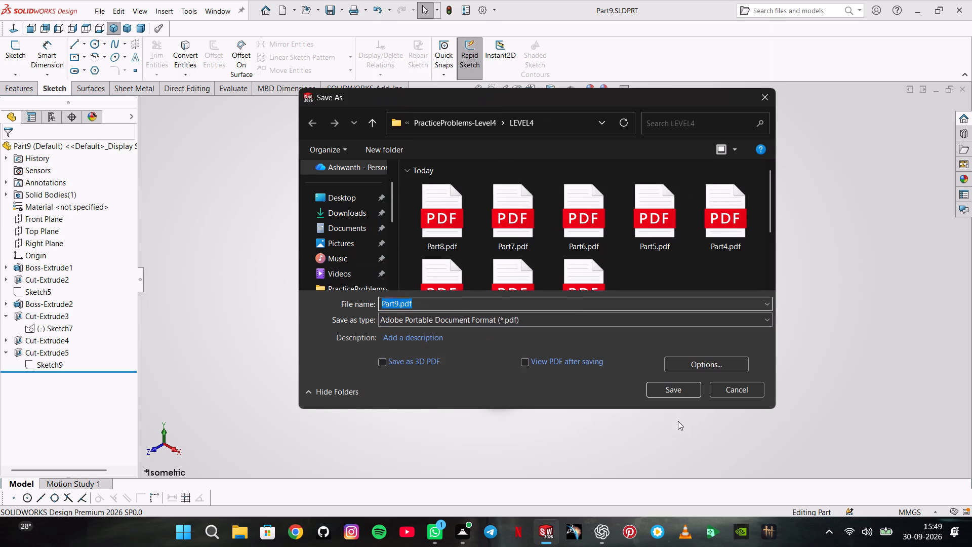
{"action": "left_click", "coordinate": [670, 388]}
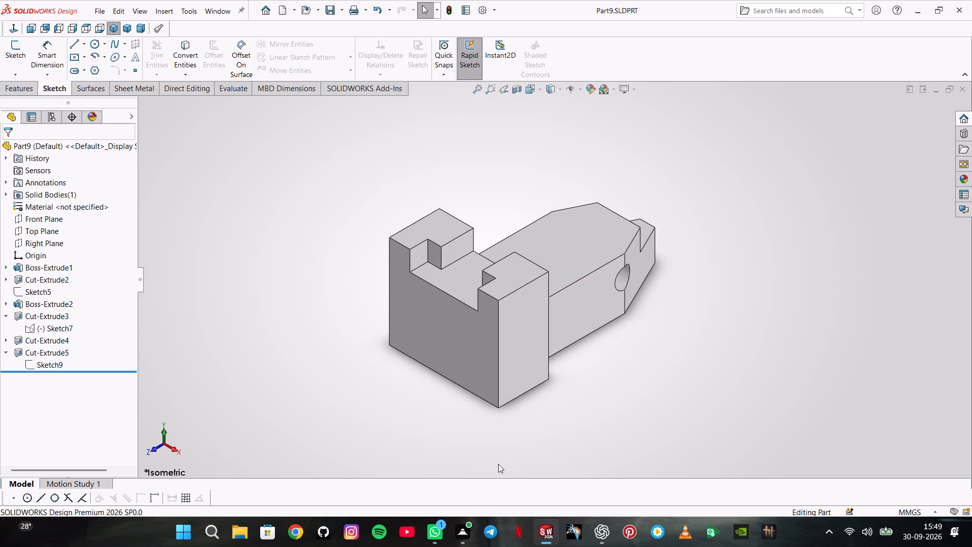